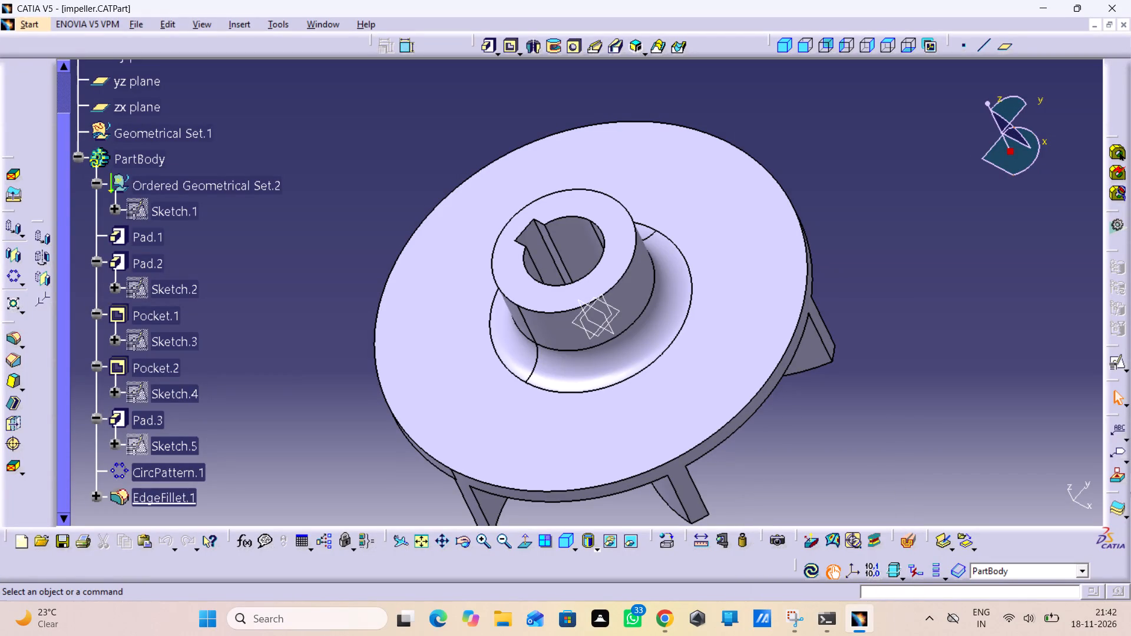
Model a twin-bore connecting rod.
Close the impeller part document.
left_click(1125, 23)
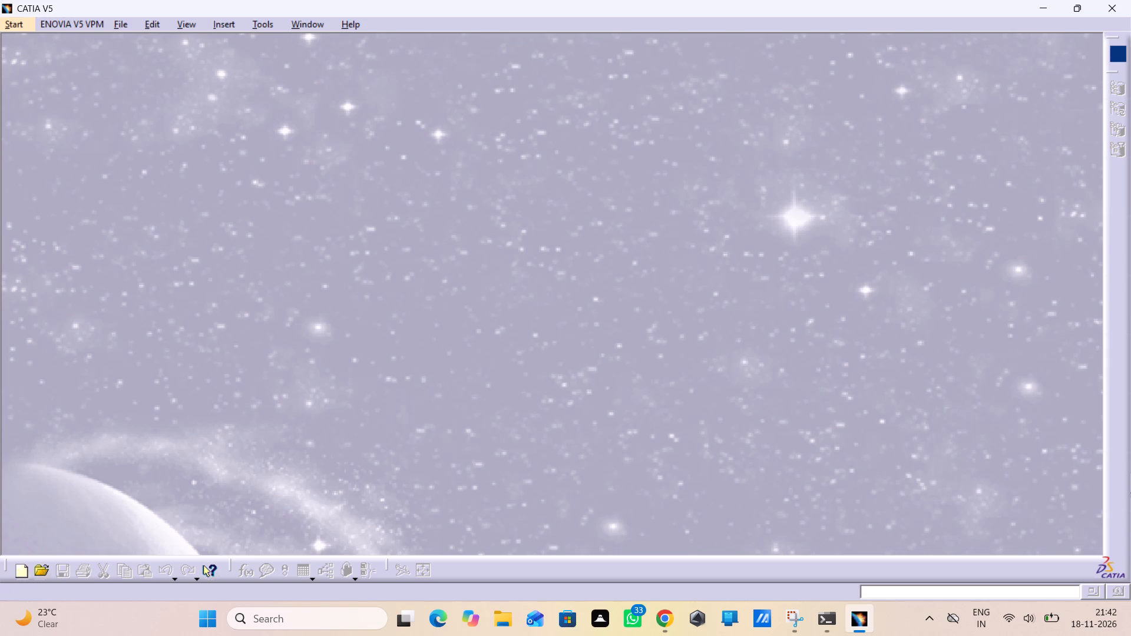
Create a new part in the Part Design workbench, keeping the default name Part1 and the default creation options.
left_click(20, 23)
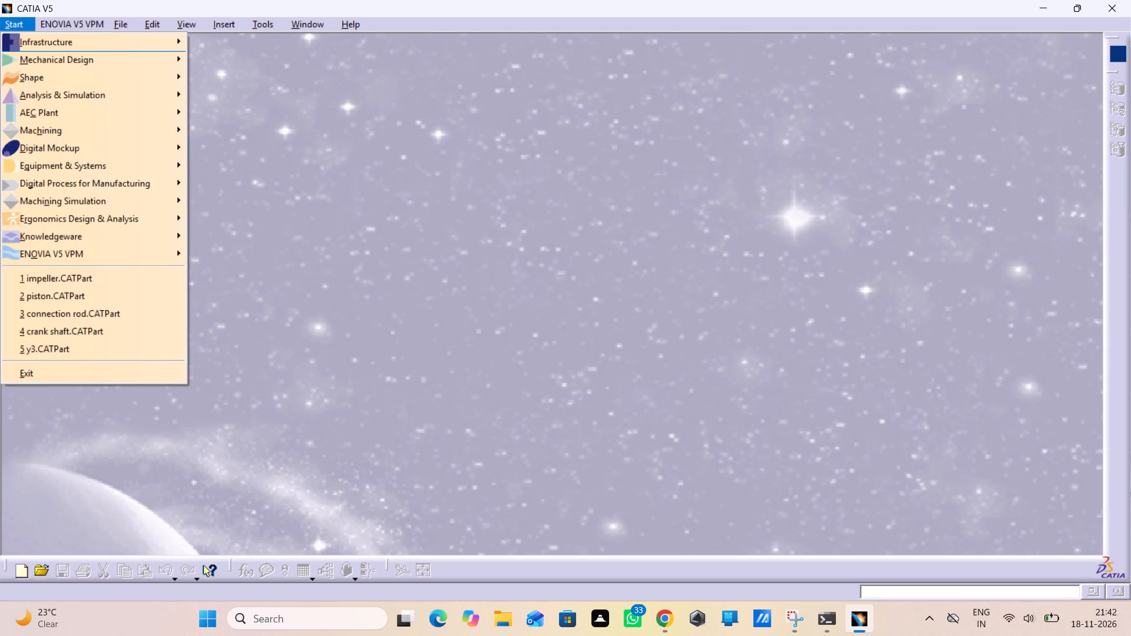
left_click(44, 59)
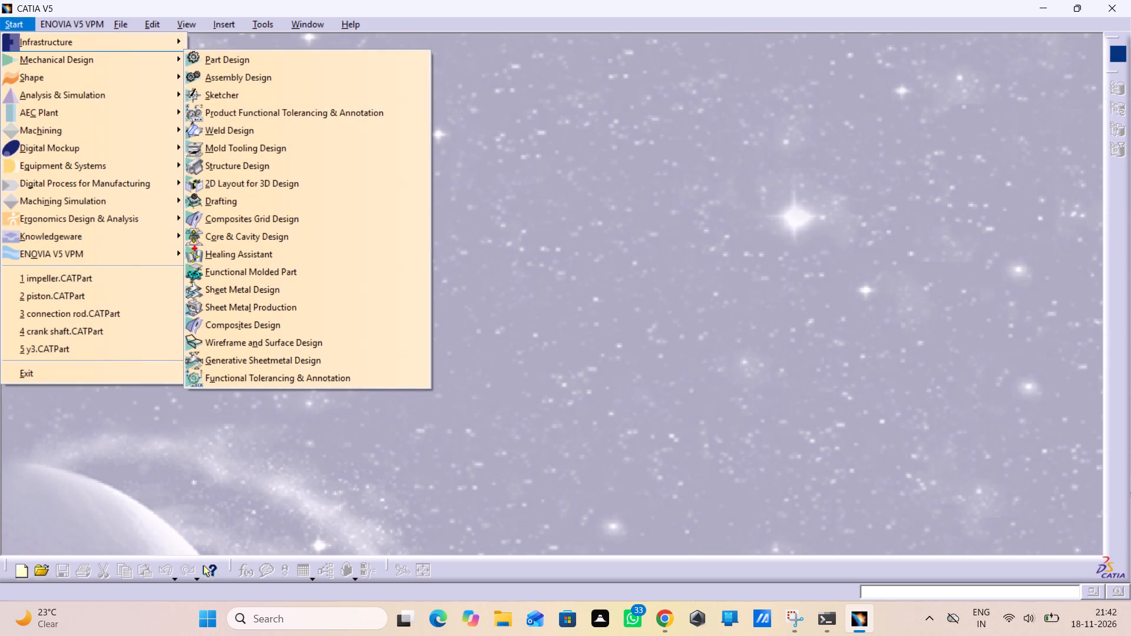
left_click(217, 52)
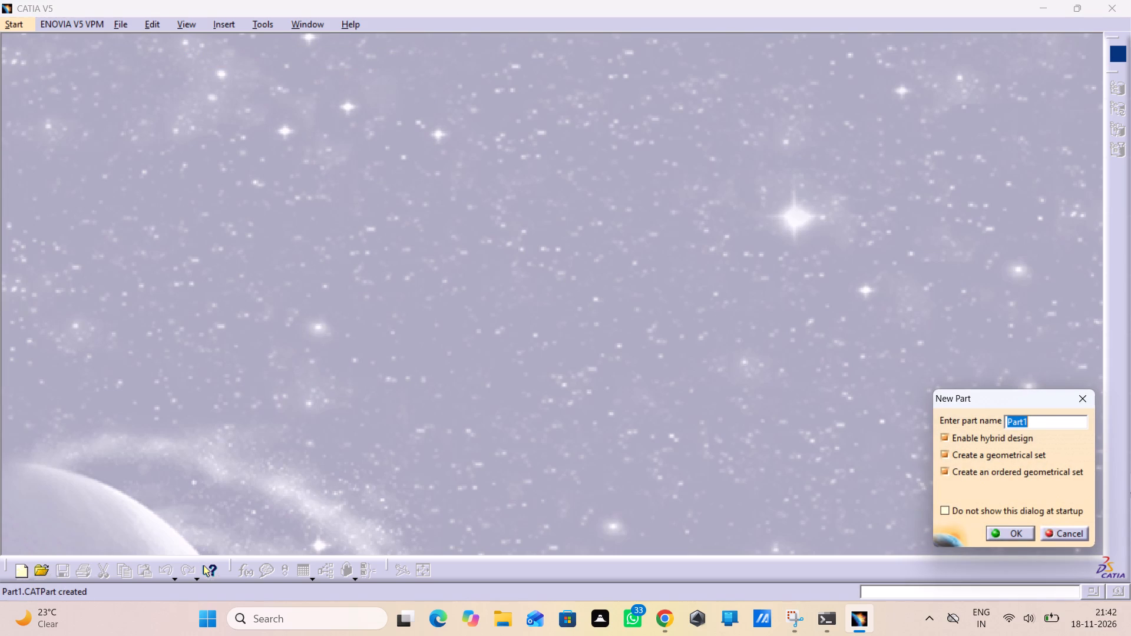
left_click(998, 534)
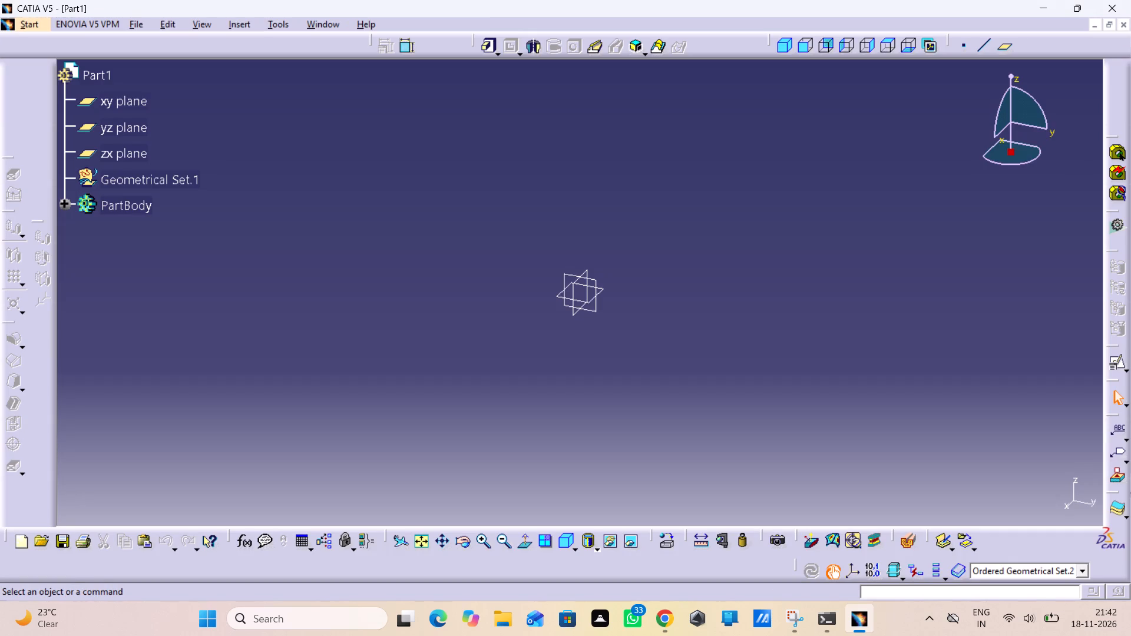
Start a positioned sketch on the xy plane with the axes swapped and the V direction reversed.
left_click(603, 289)
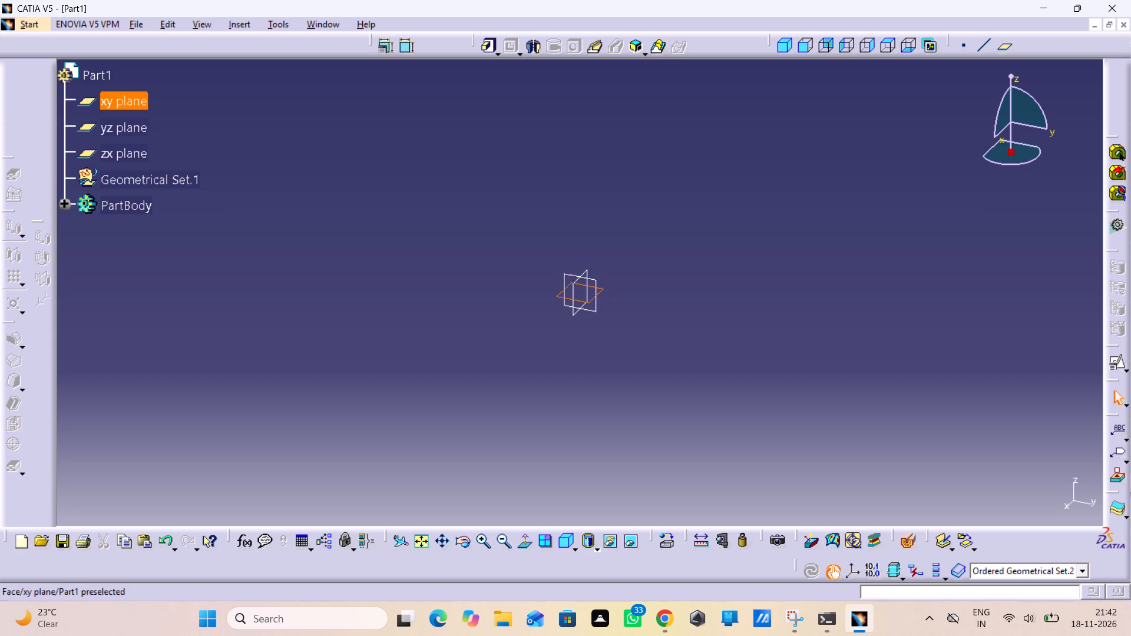
left_click(1114, 368)
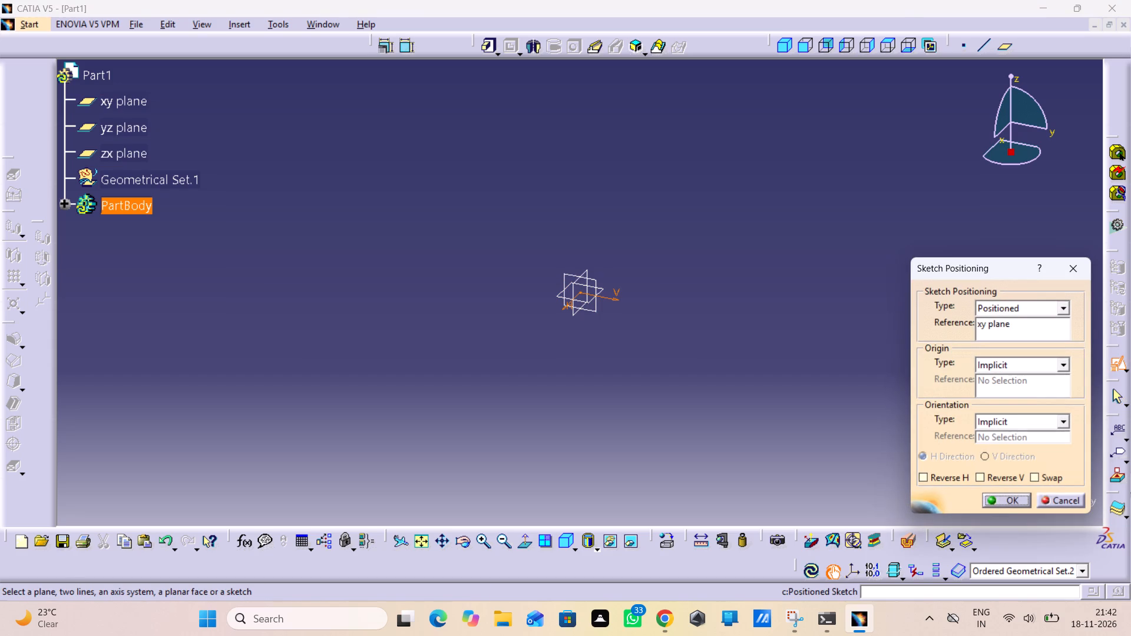
left_click(1034, 478)
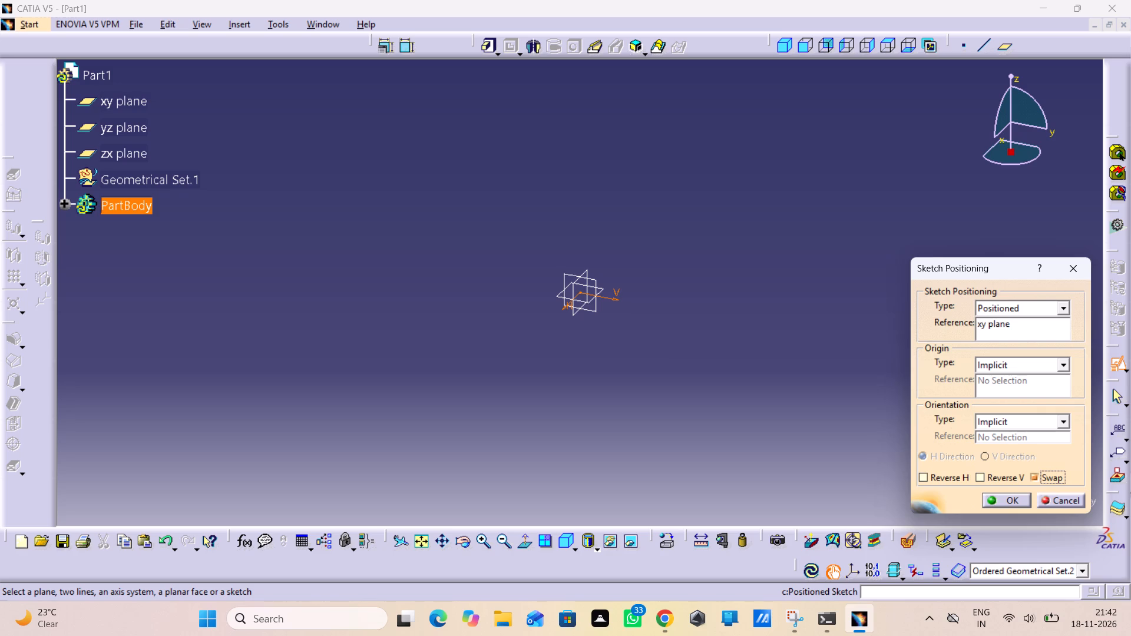
left_click(1007, 478)
left_click(1000, 502)
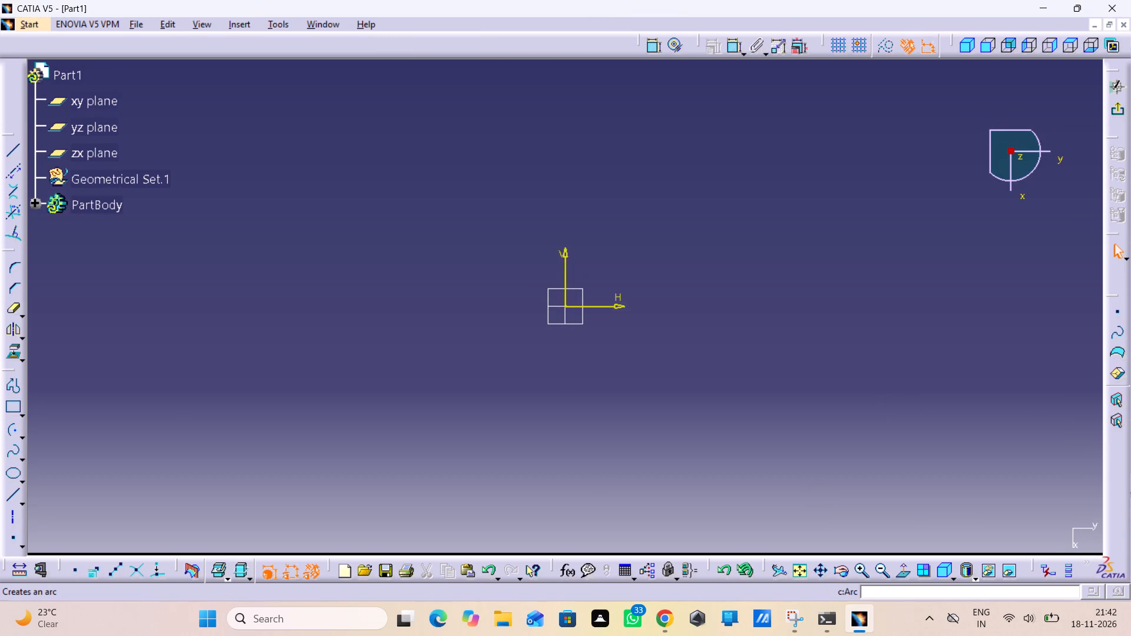
Sketch a circle centred on the origin with a radius of about 32 mm.
left_click(22, 433)
left_click(41, 450)
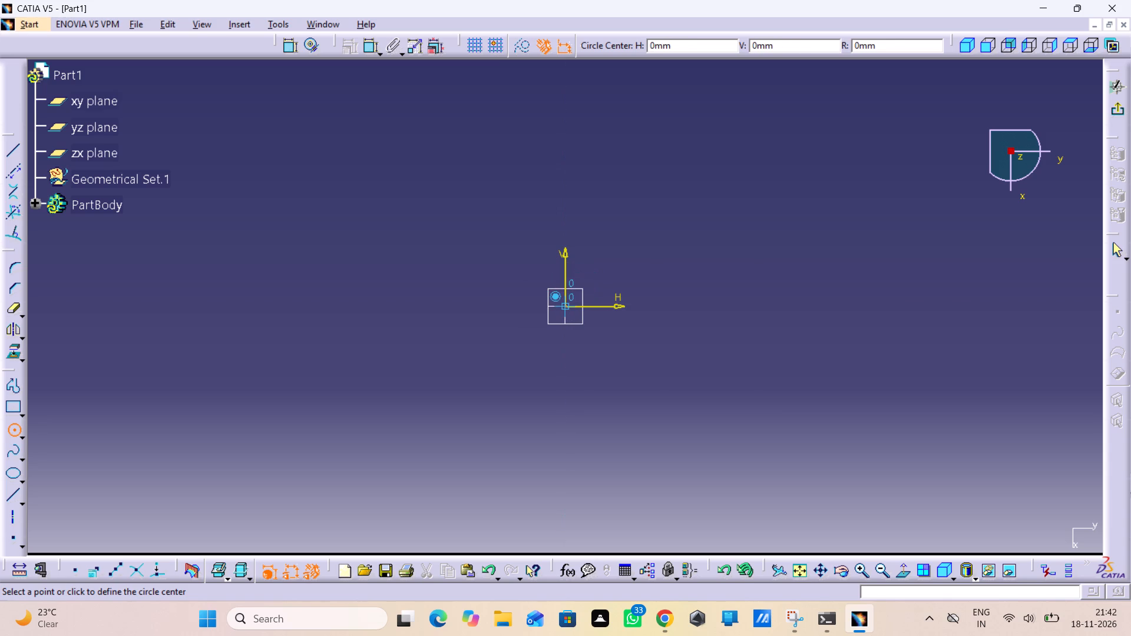
left_click(566, 305)
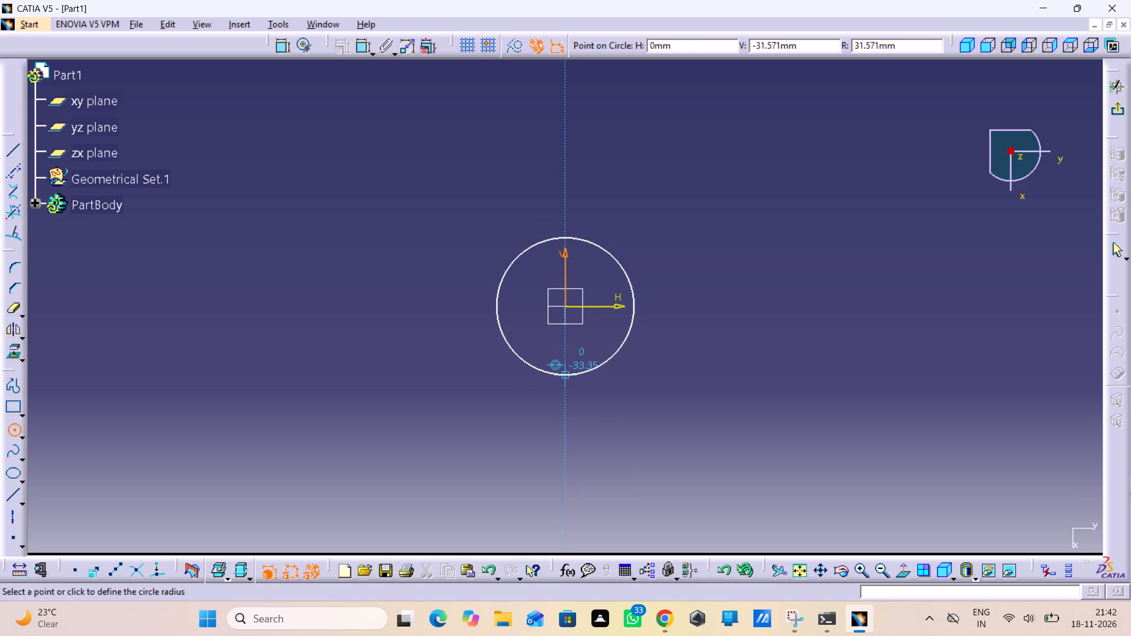
left_click(564, 372)
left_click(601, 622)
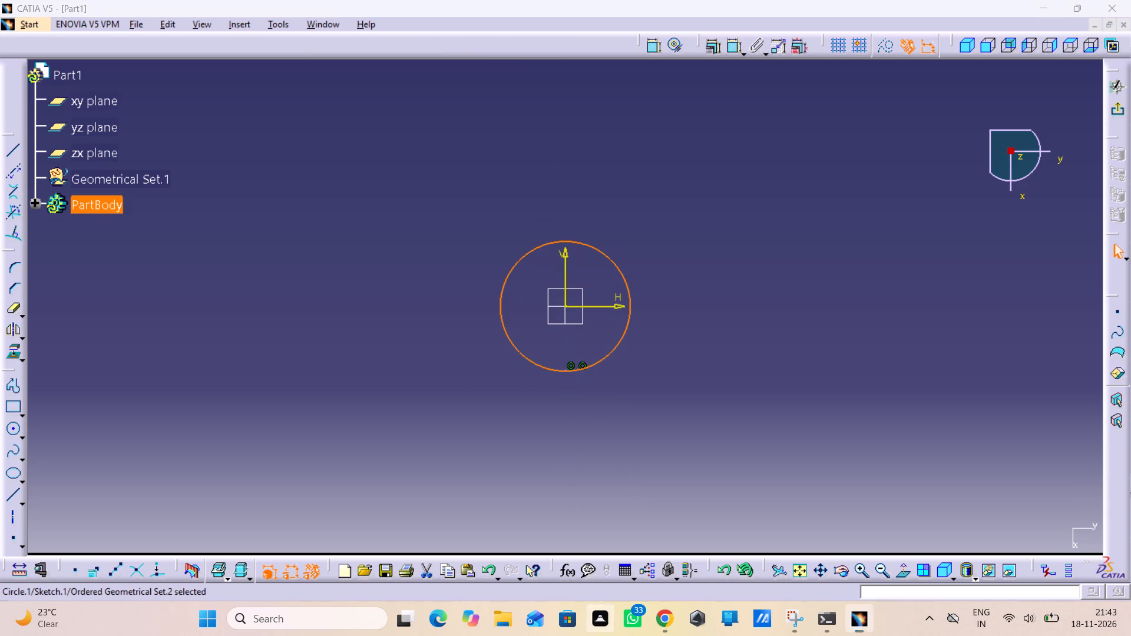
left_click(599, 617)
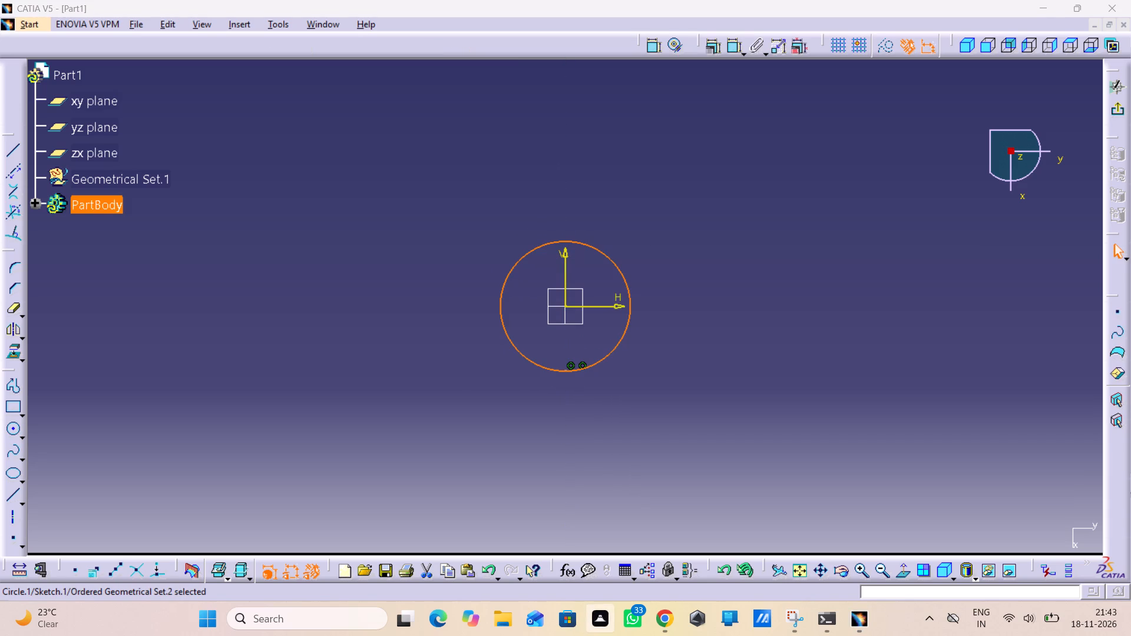
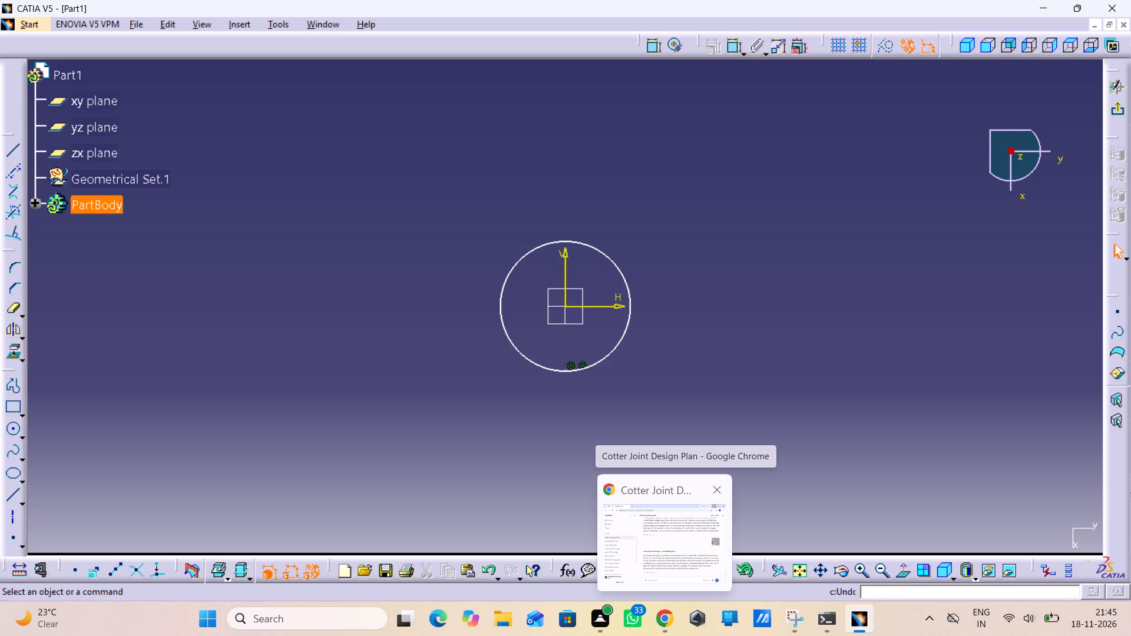
Delete the circle and its leftover centre point from the sketch.
left_click(793, 426)
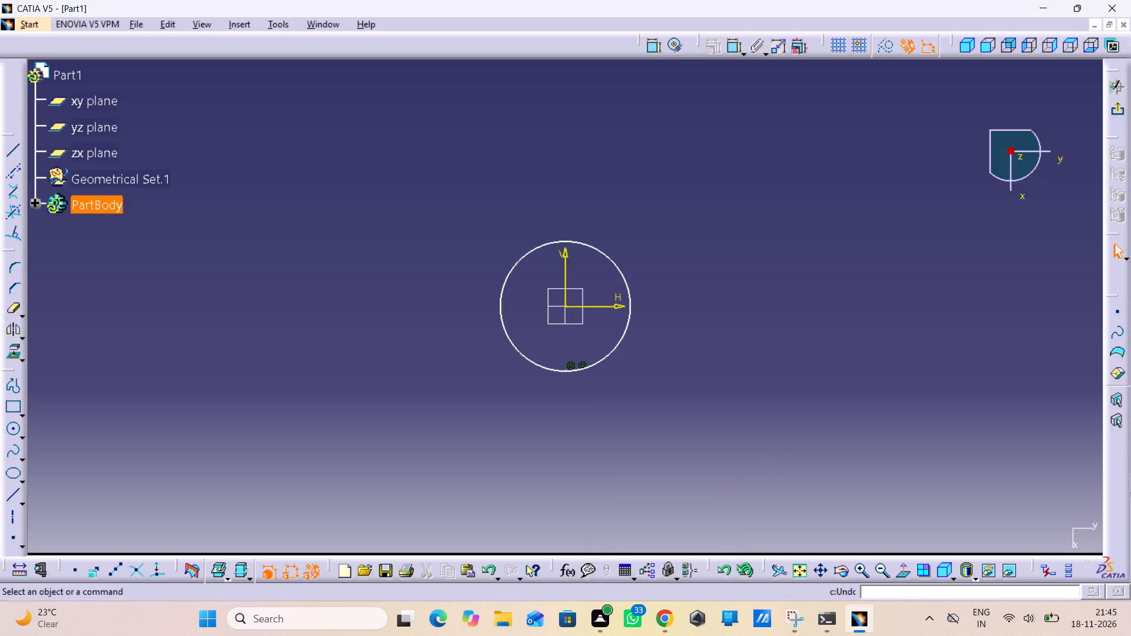
right_click(623, 277)
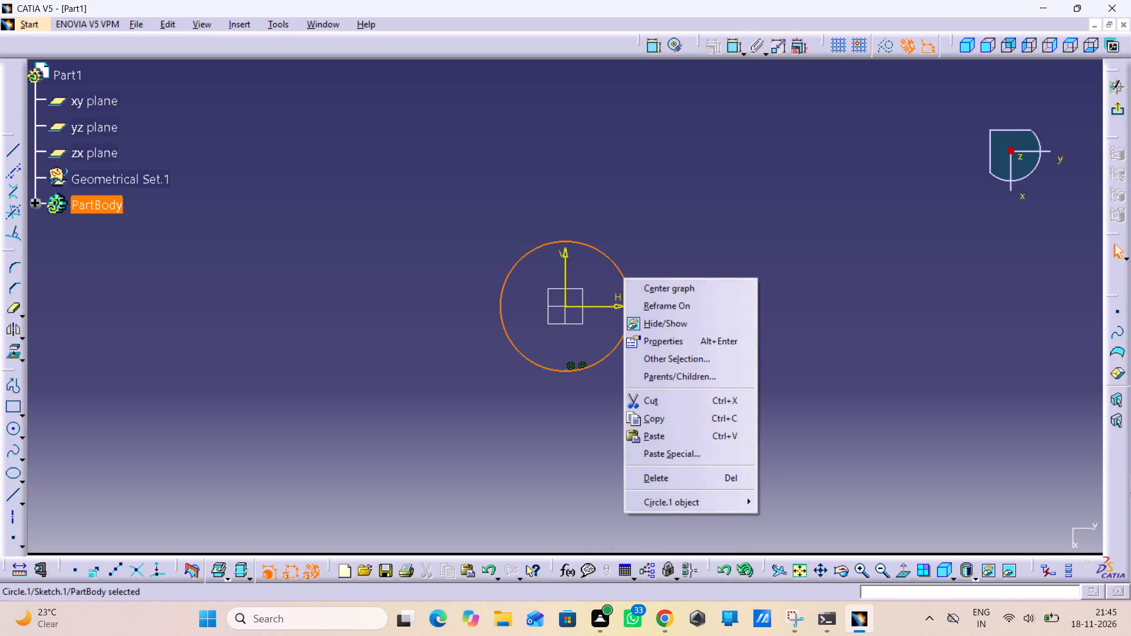
left_click(686, 479)
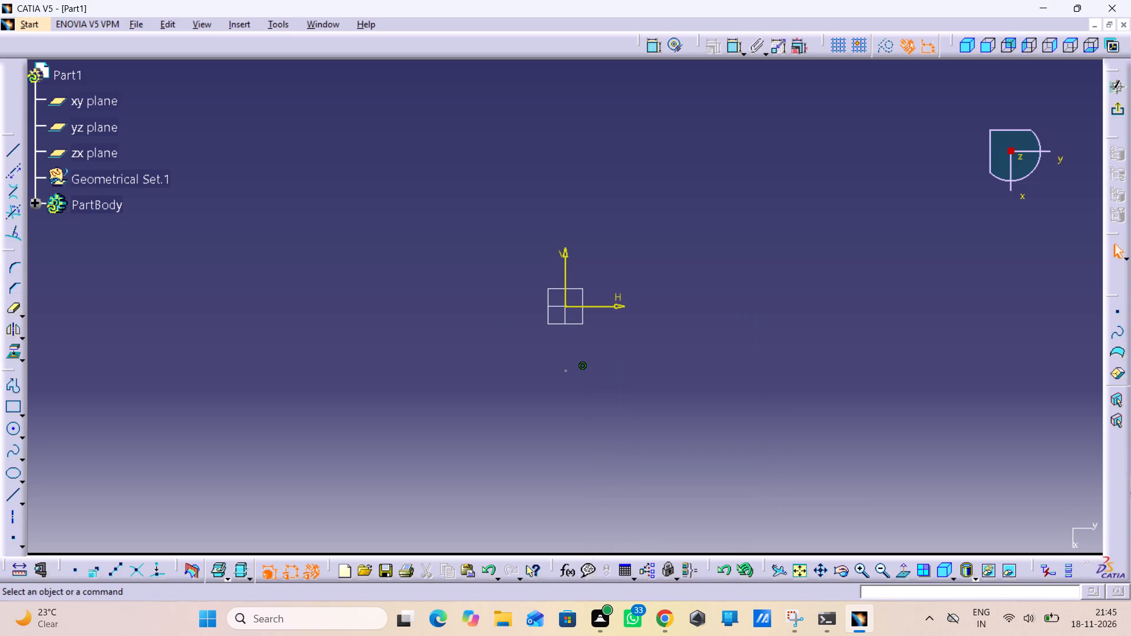
right_click(567, 369)
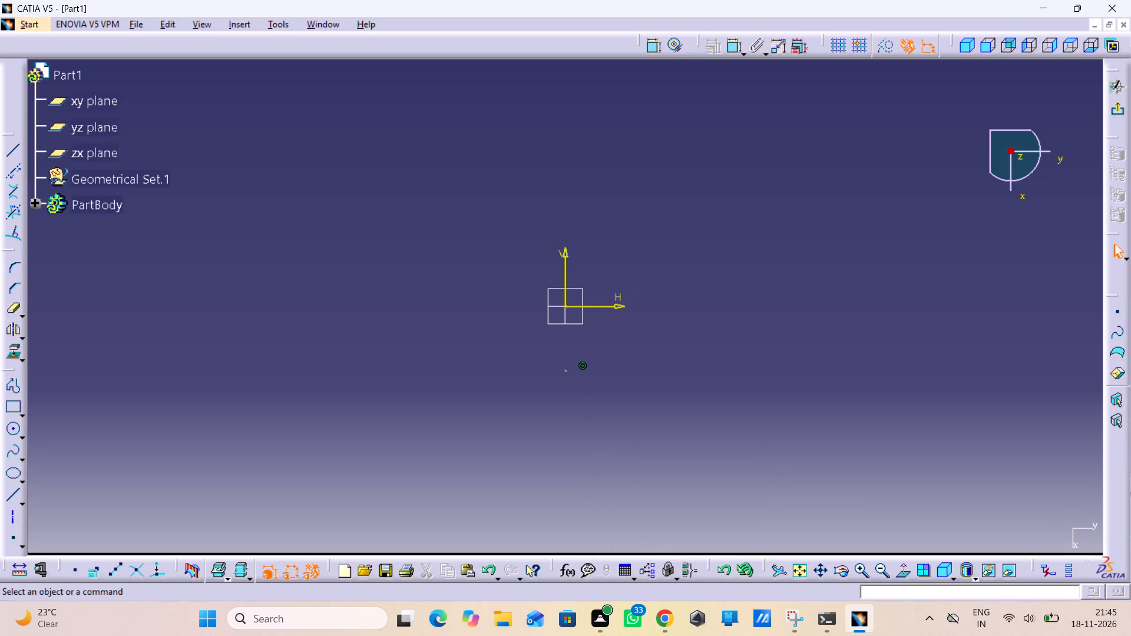
right_click(565, 370)
left_click(613, 340)
Sketch a closed D-shaped profile around the origin with two horizontal lines about 38 mm long, a tangent arc of about 39 mm radius and a vertical closing line.
double_click(12, 390)
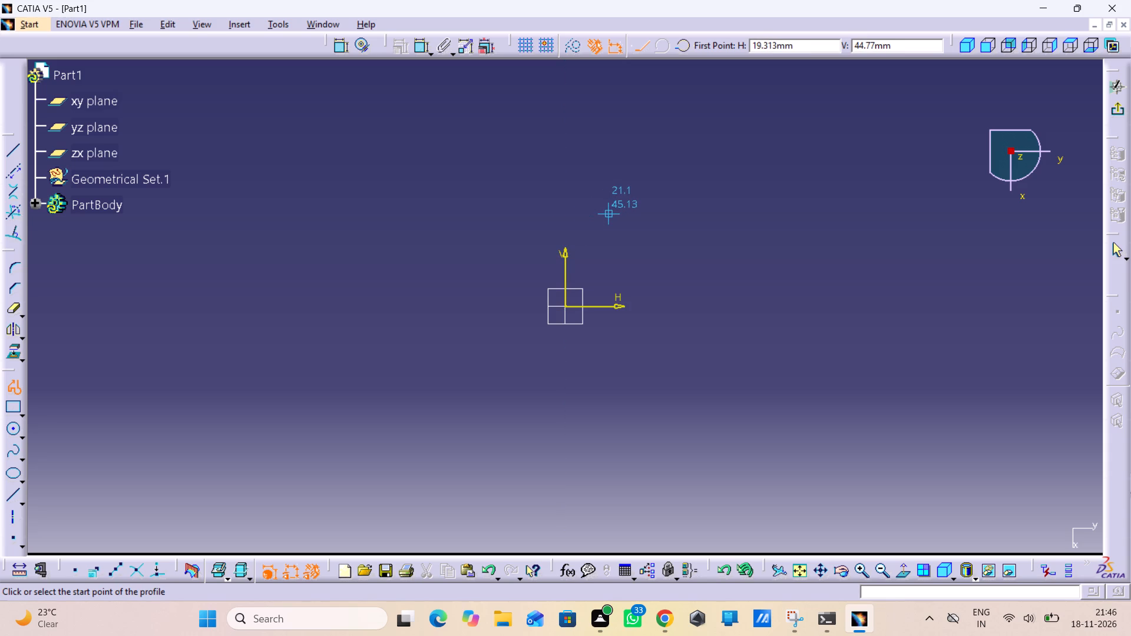
left_click(628, 213)
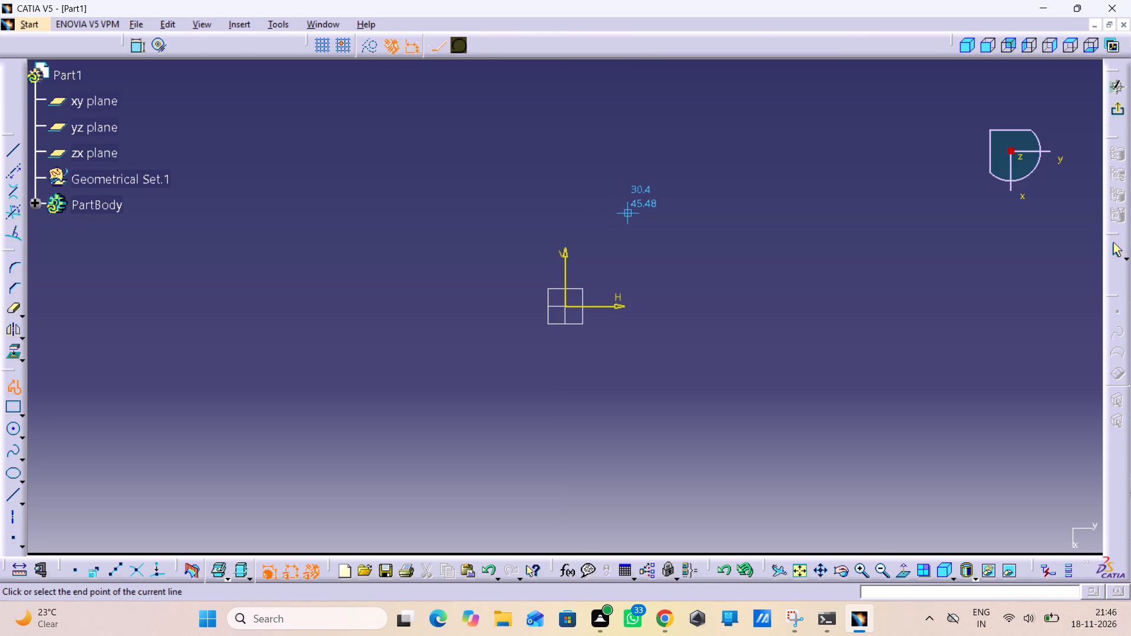
left_click(550, 215)
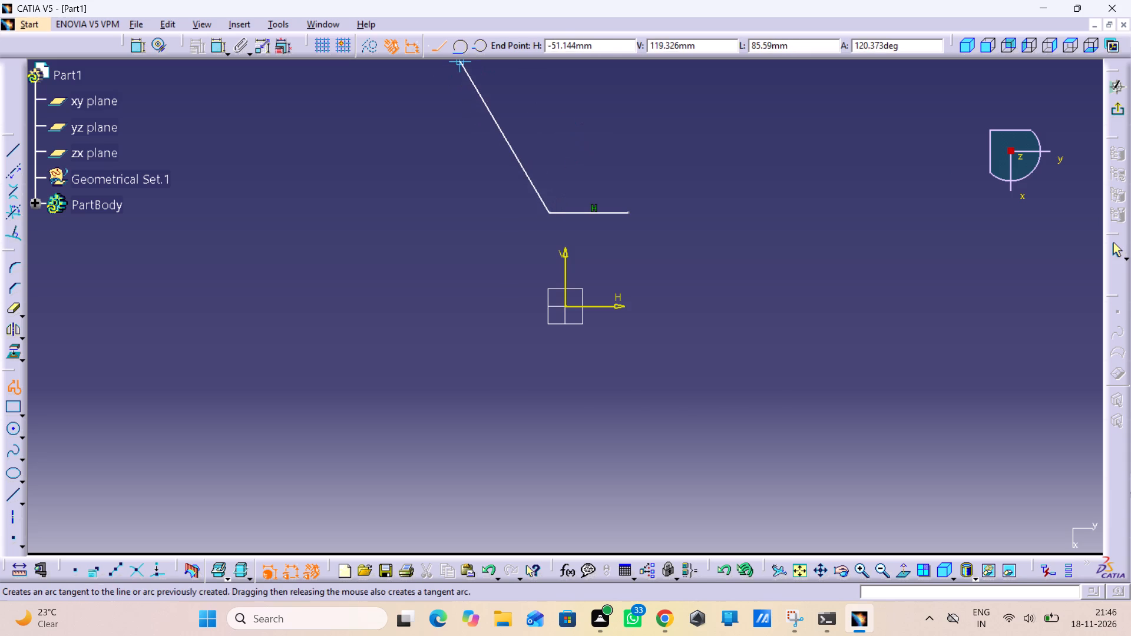
left_click(458, 41)
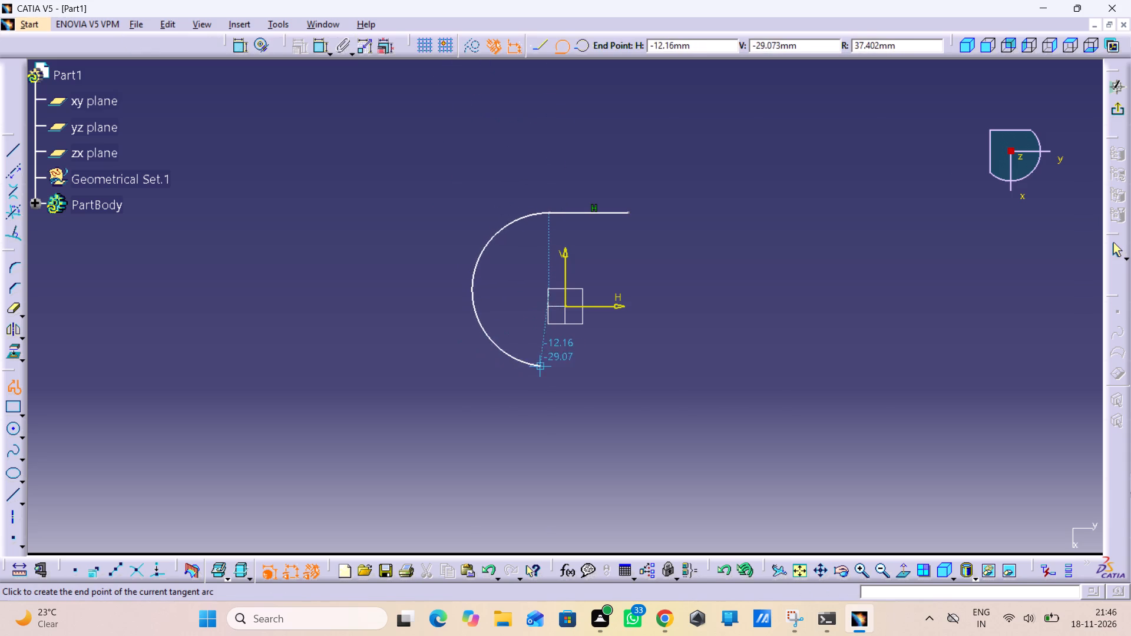
left_click(550, 375)
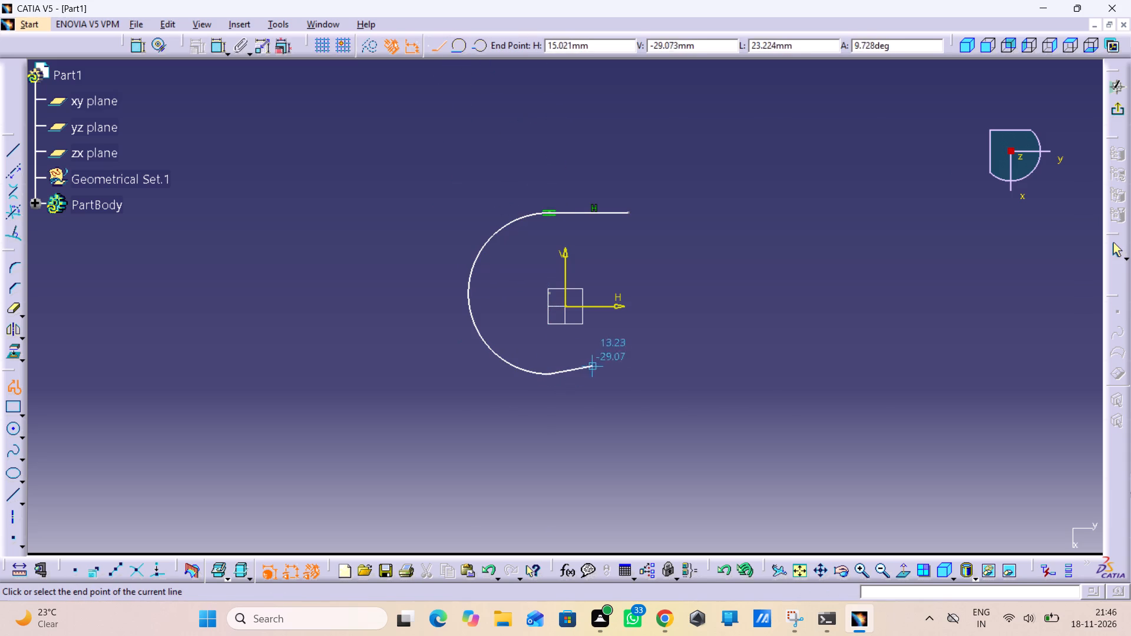
left_click(630, 379)
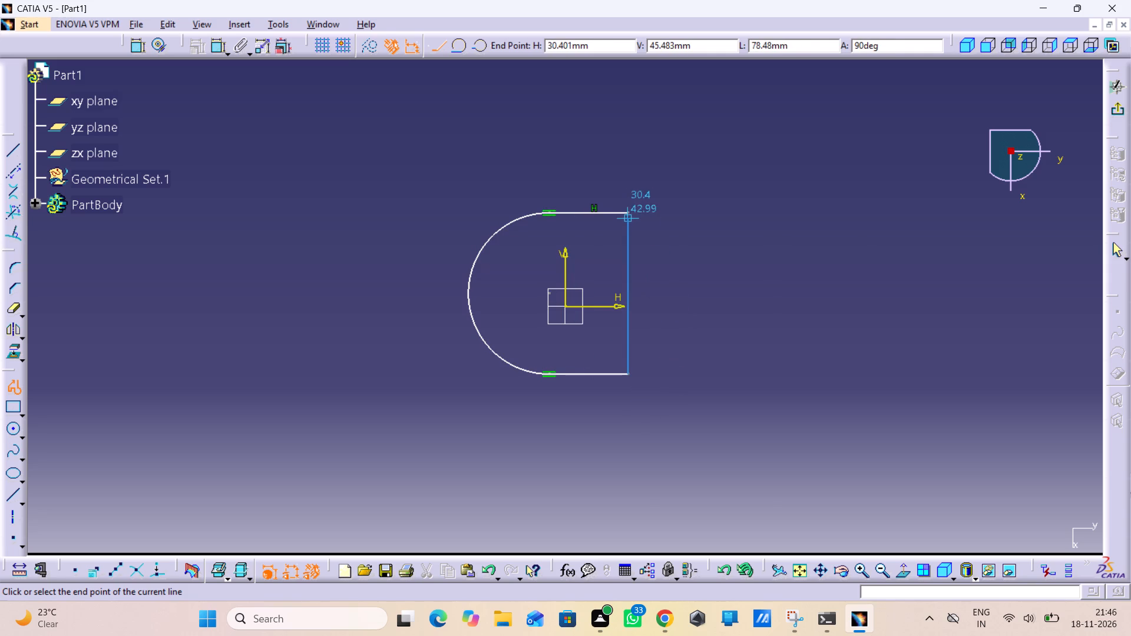
left_click(630, 214)
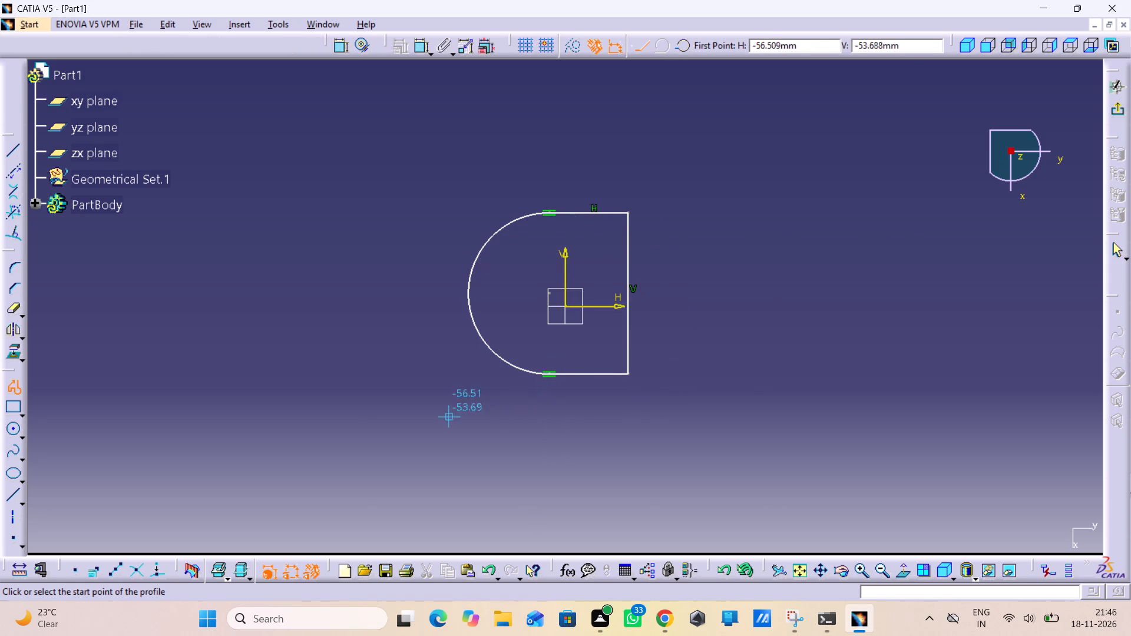
left_click(9, 385)
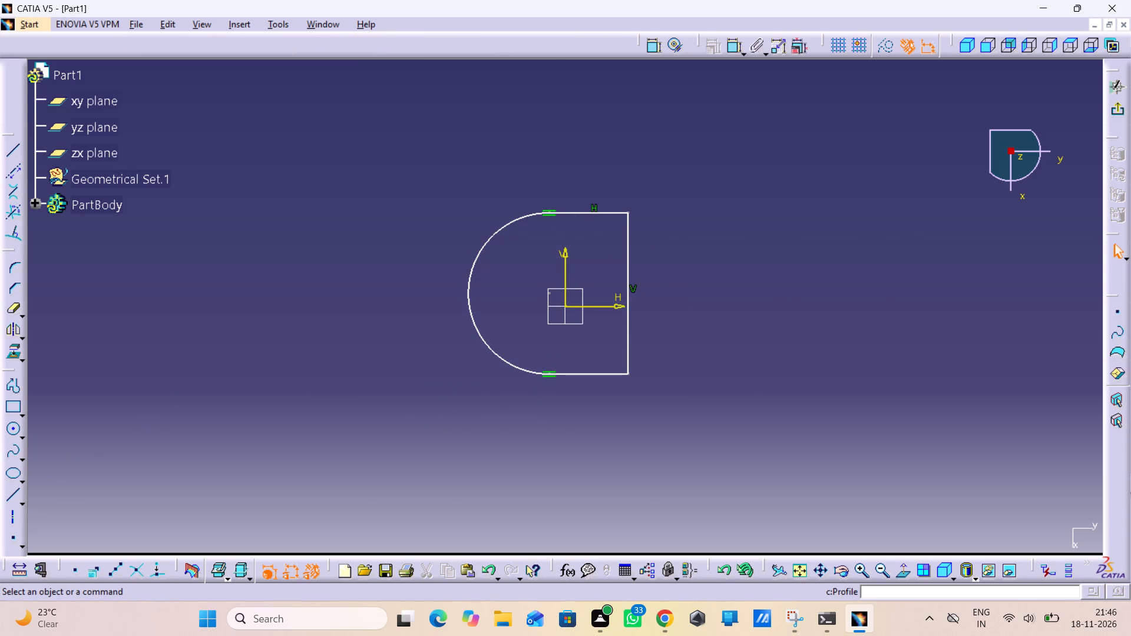
Dimension the radius of the profile's rounded end and set it to 4.25 mm.
double_click(651, 47)
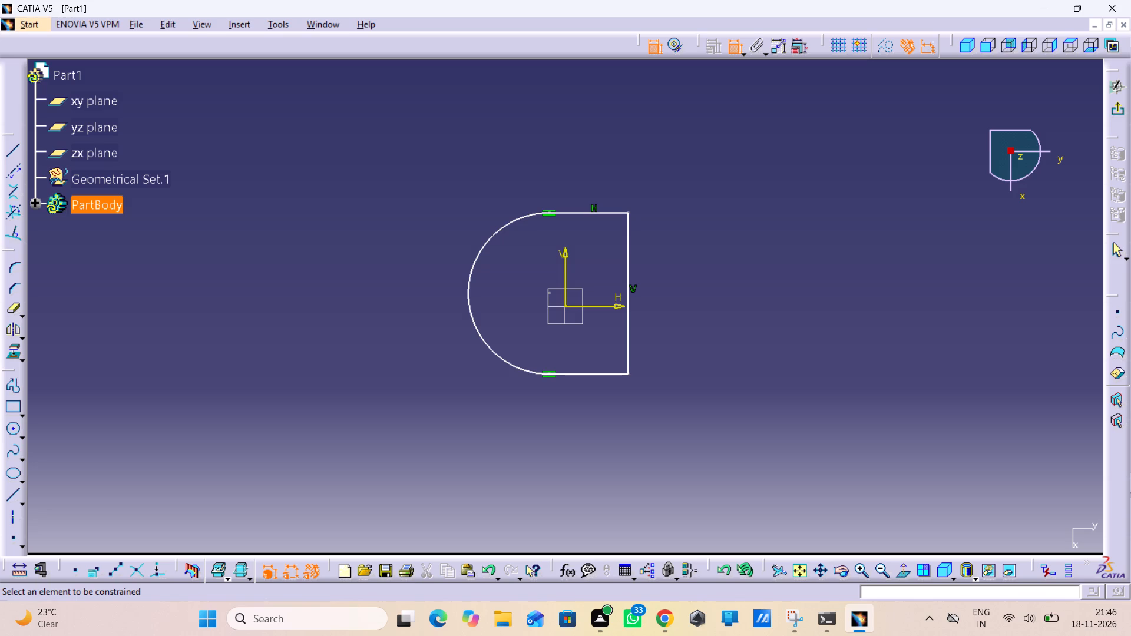
left_click_drag(471, 268, 447, 284)
left_click(407, 254)
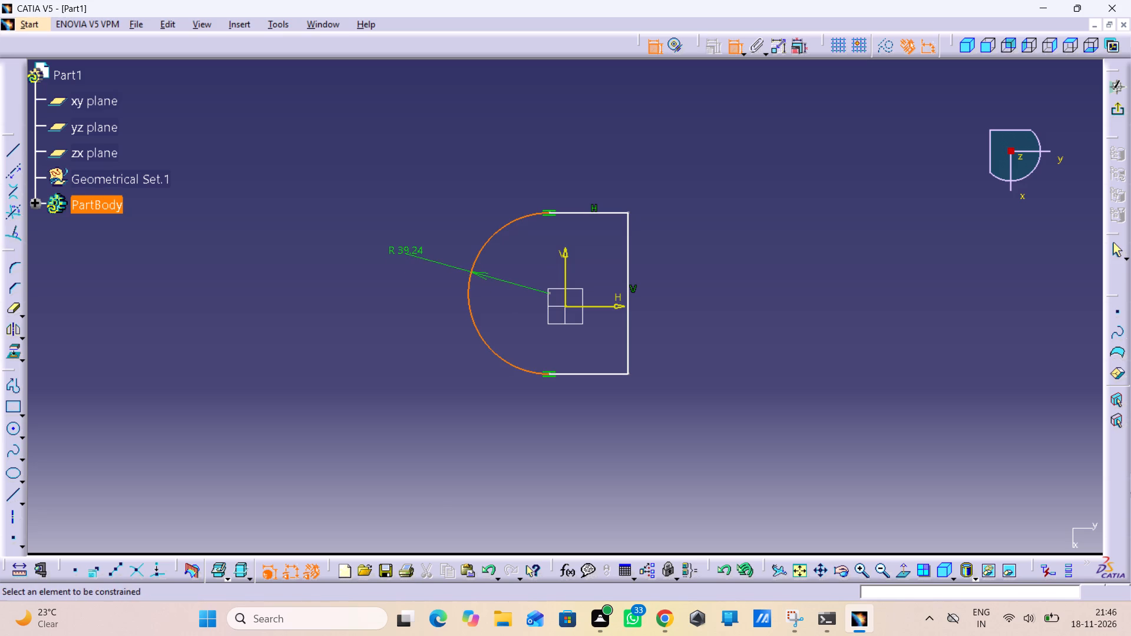
double_click(407, 246)
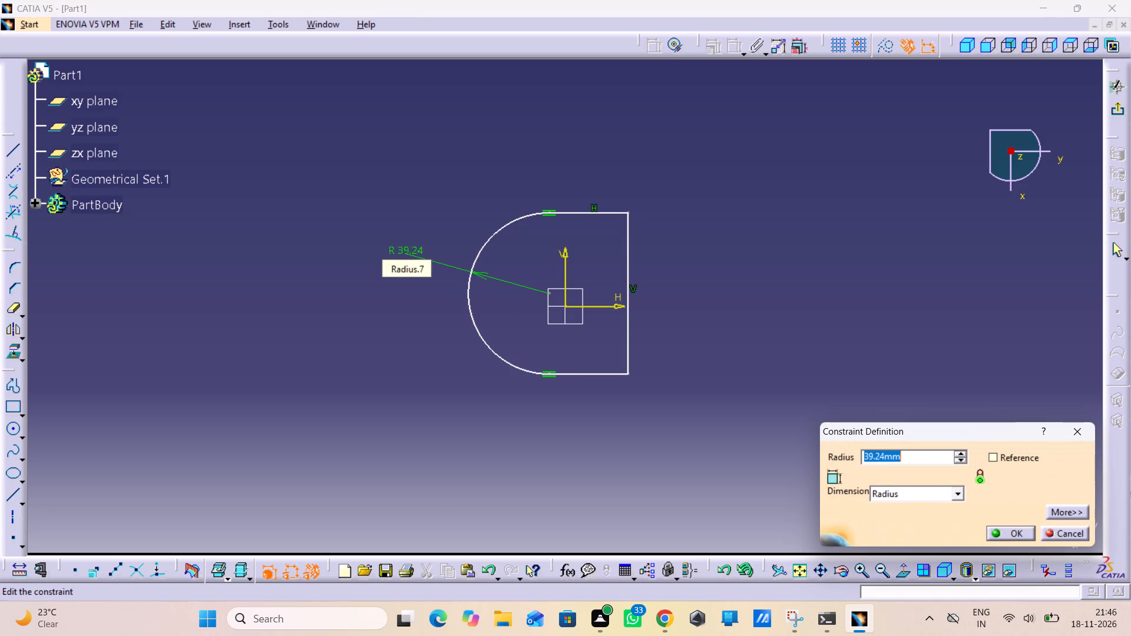
type("4.25")
key("Return")
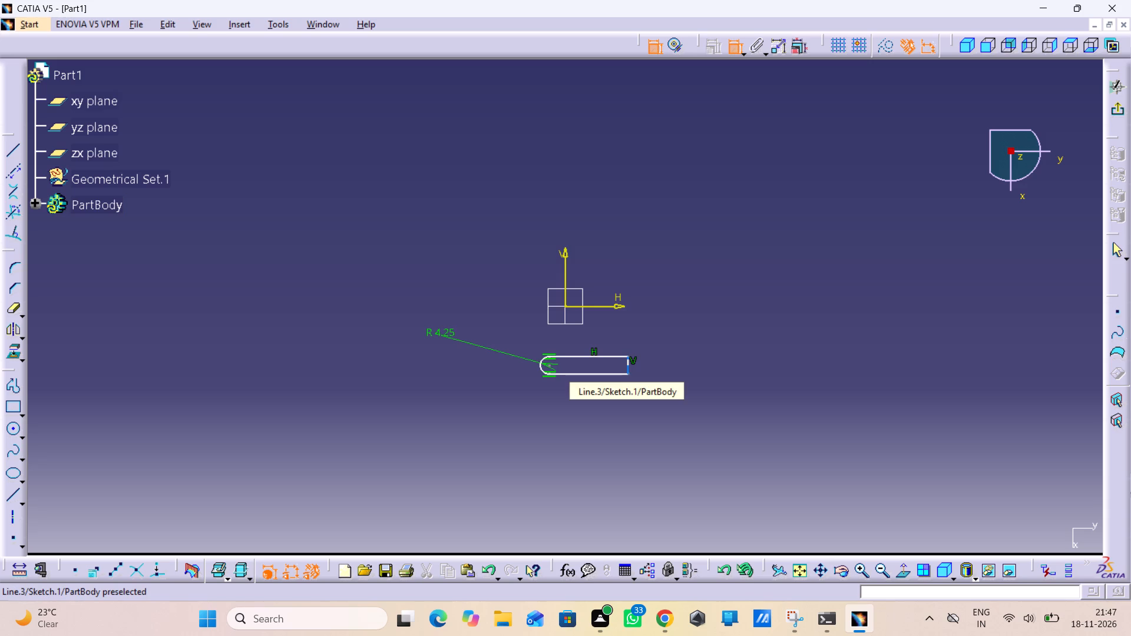
middle_click_drag(595, 410, 584, 306)
right_click(595, 410)
middle_click_drag(585, 314, 563, 187)
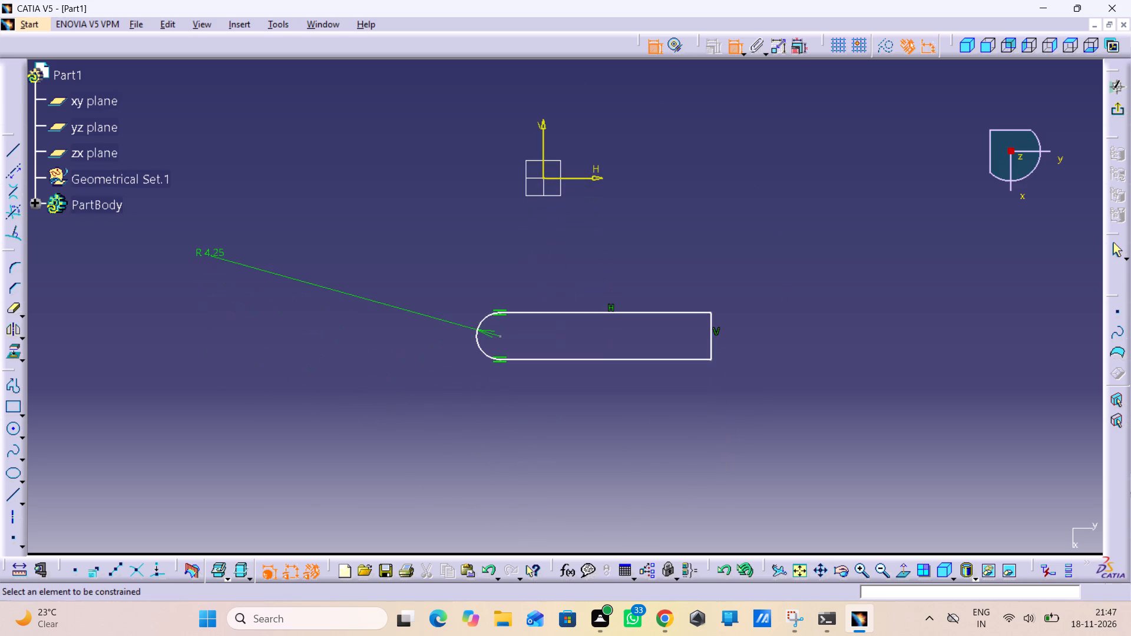
left_click(656, 49)
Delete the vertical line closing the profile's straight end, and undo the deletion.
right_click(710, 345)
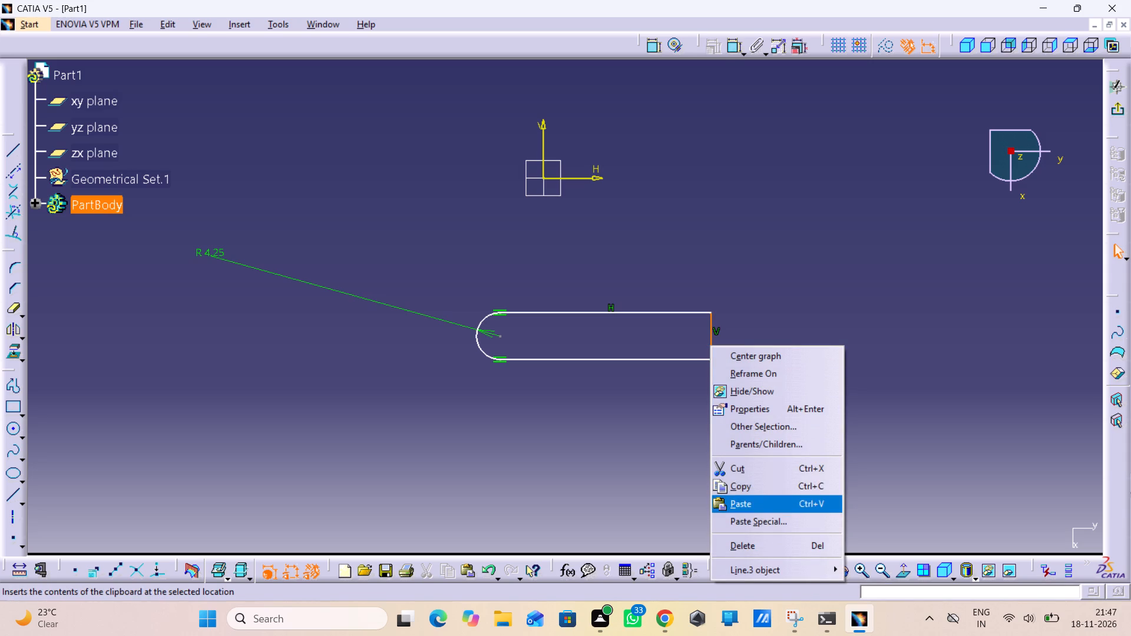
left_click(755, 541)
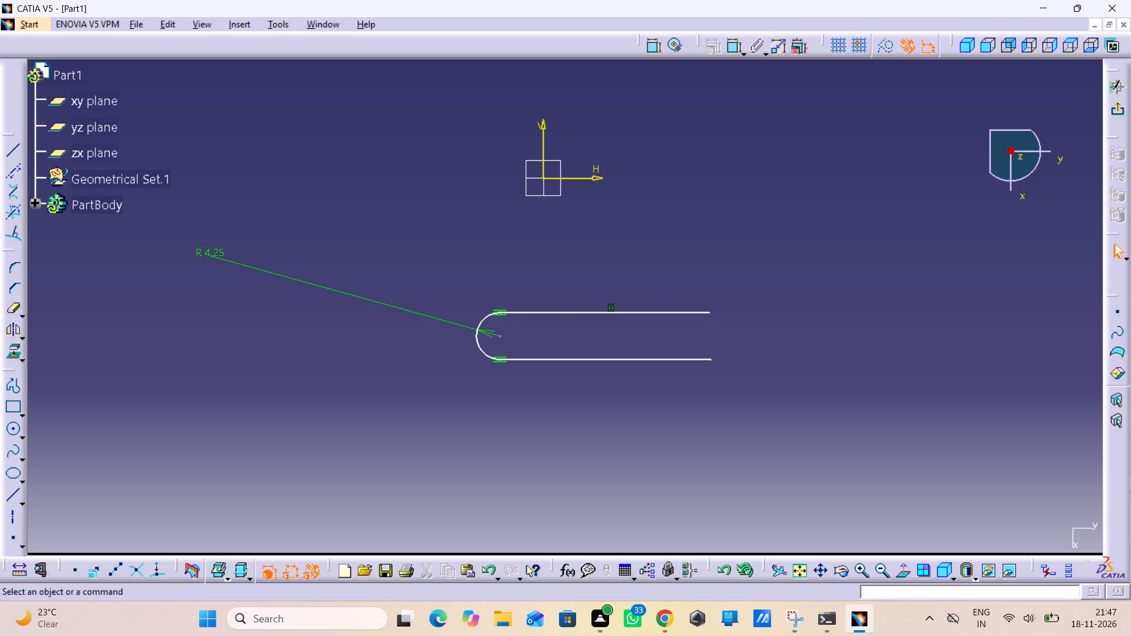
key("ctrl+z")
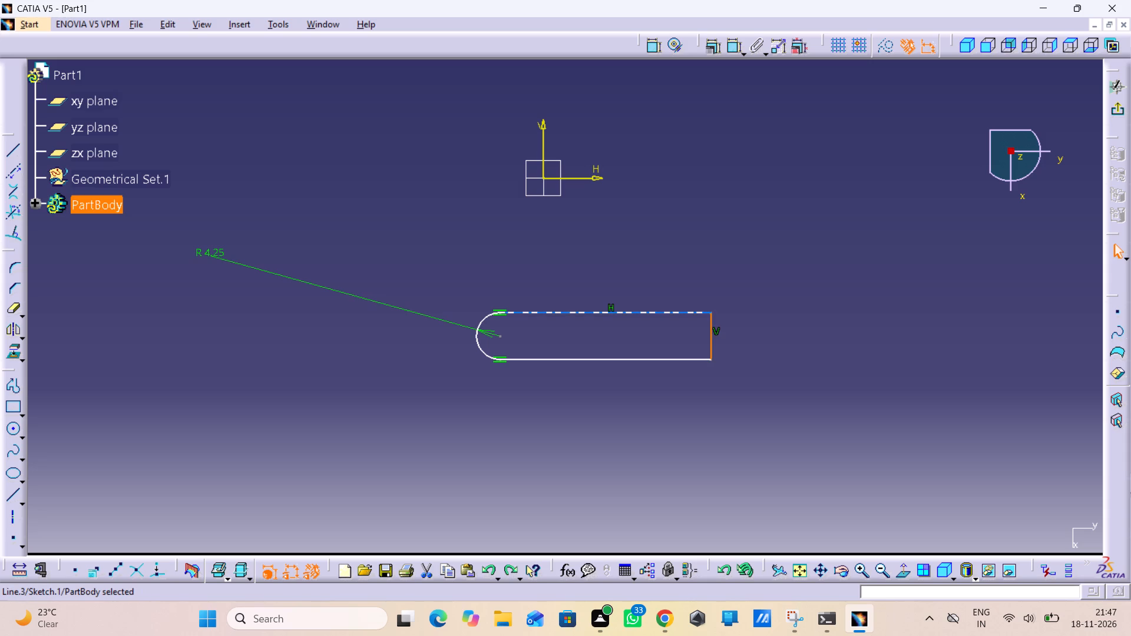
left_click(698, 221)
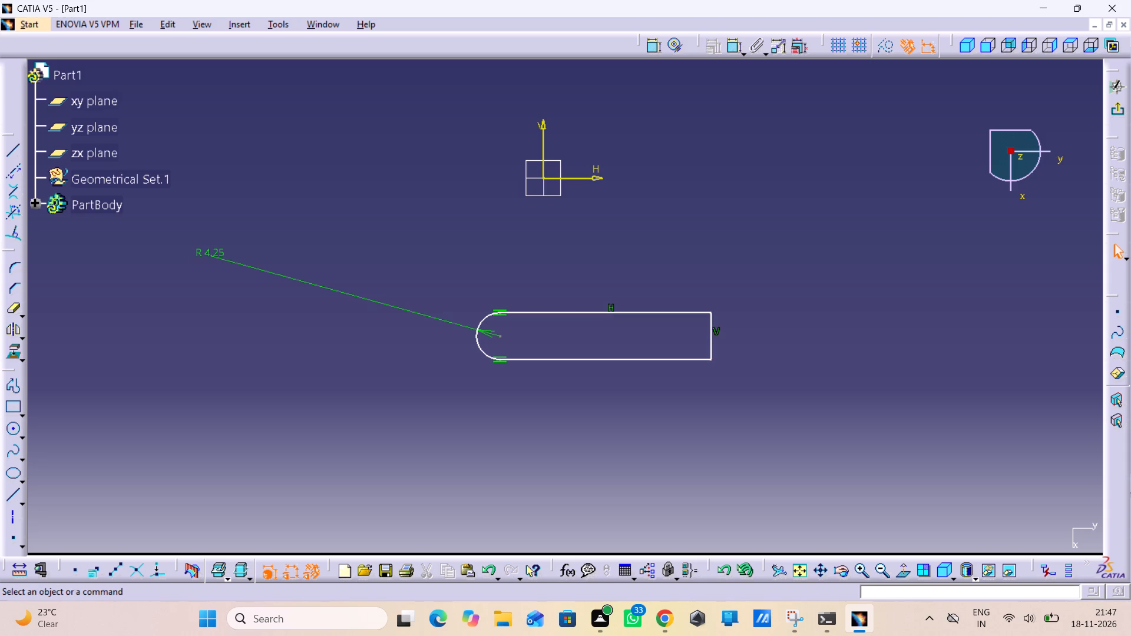
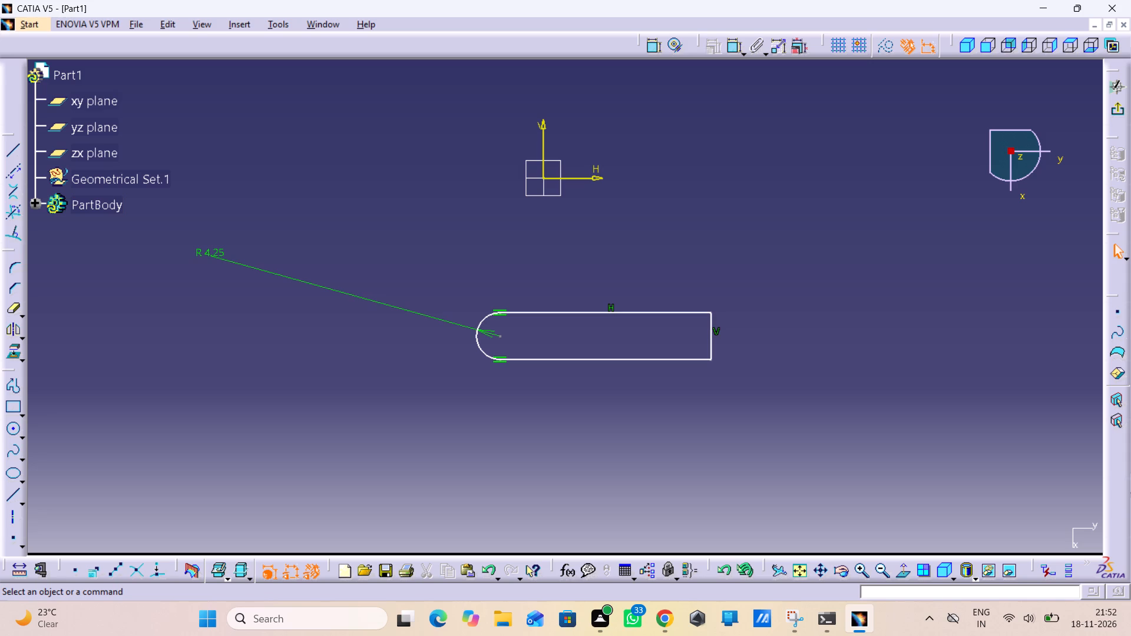
Constrain the profile's two horizontal lines to be symmetric about the sketch's horizontal axis.
left_click(660, 51)
double_click(660, 51)
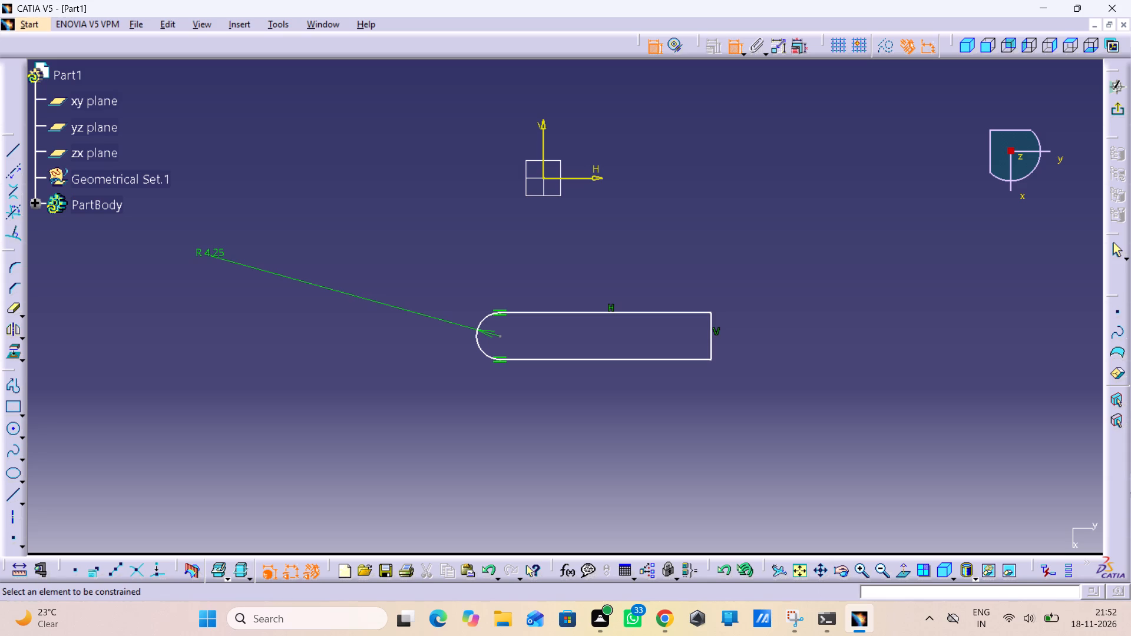
left_click(630, 312)
left_click(633, 310)
left_click(601, 312)
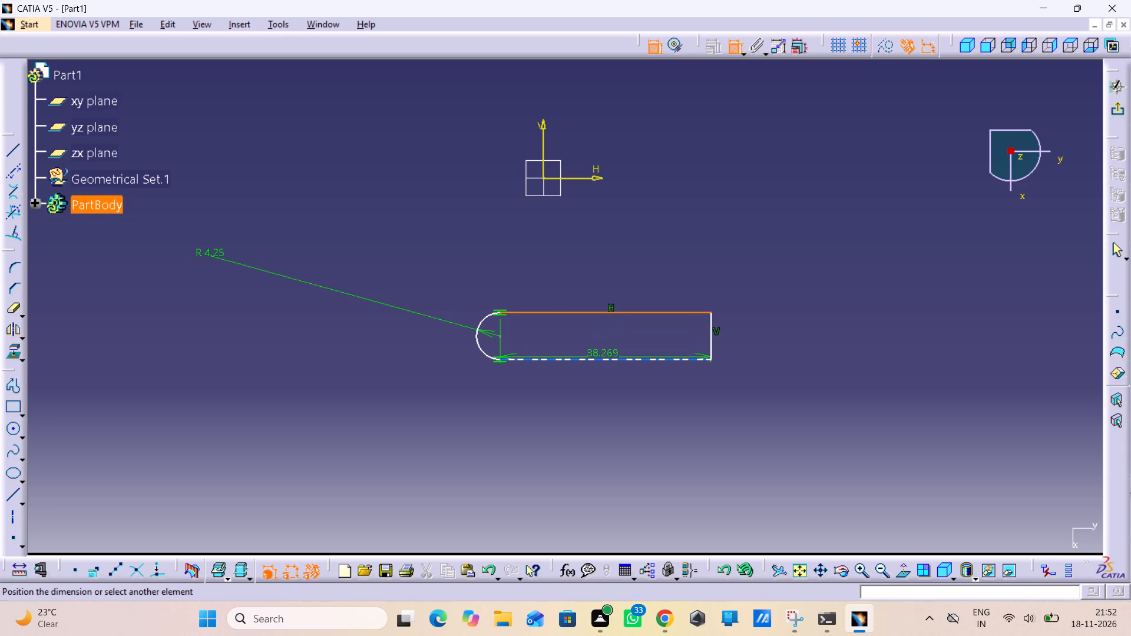
left_click(603, 361)
right_click(654, 273)
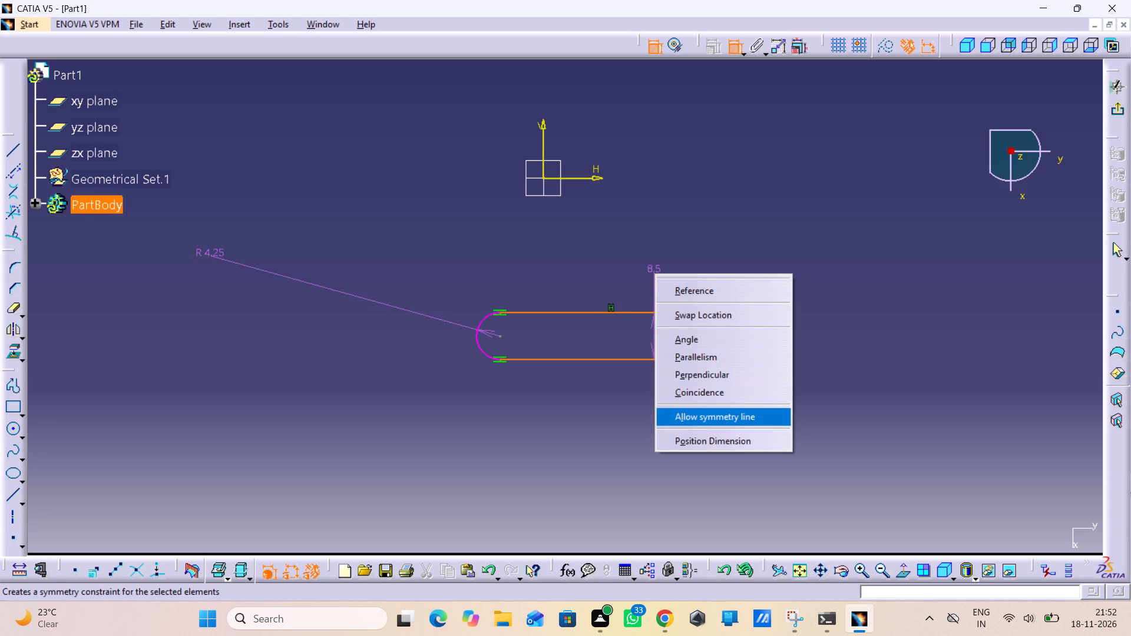
left_click(696, 413)
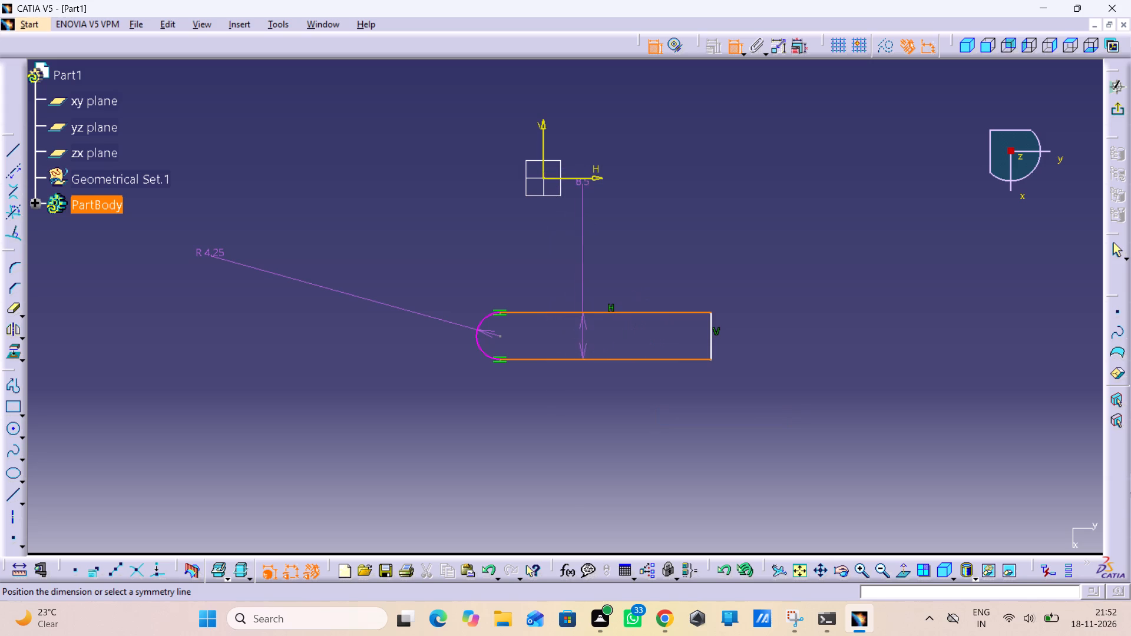
left_click(587, 177)
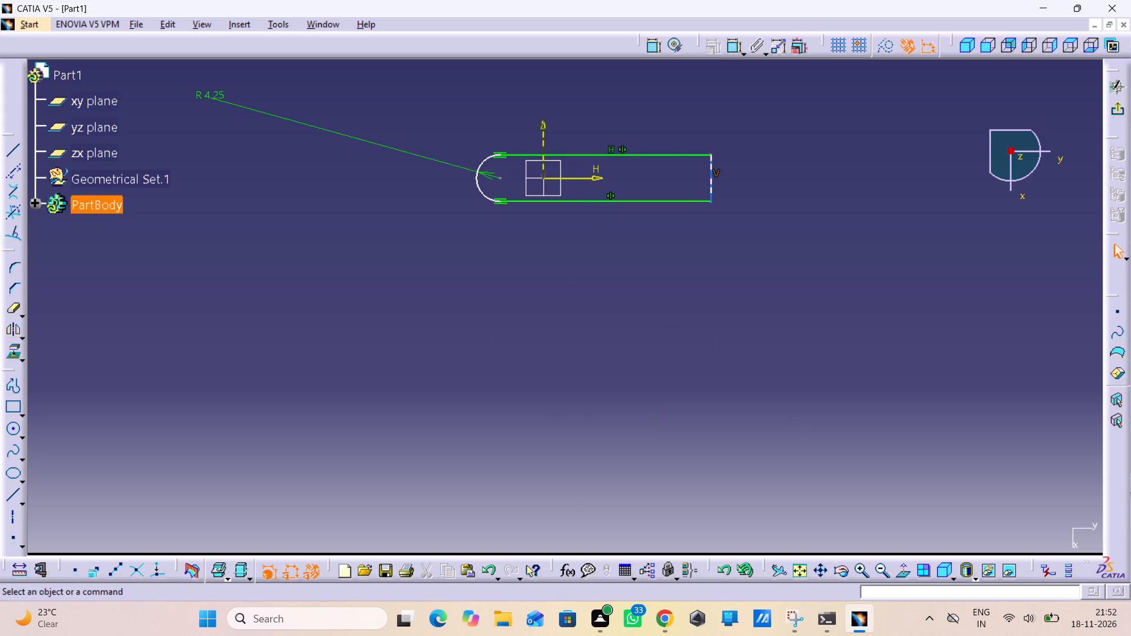
Dimension the length of the profile's upper horizontal line and set it to 5 mm.
left_click(666, 154)
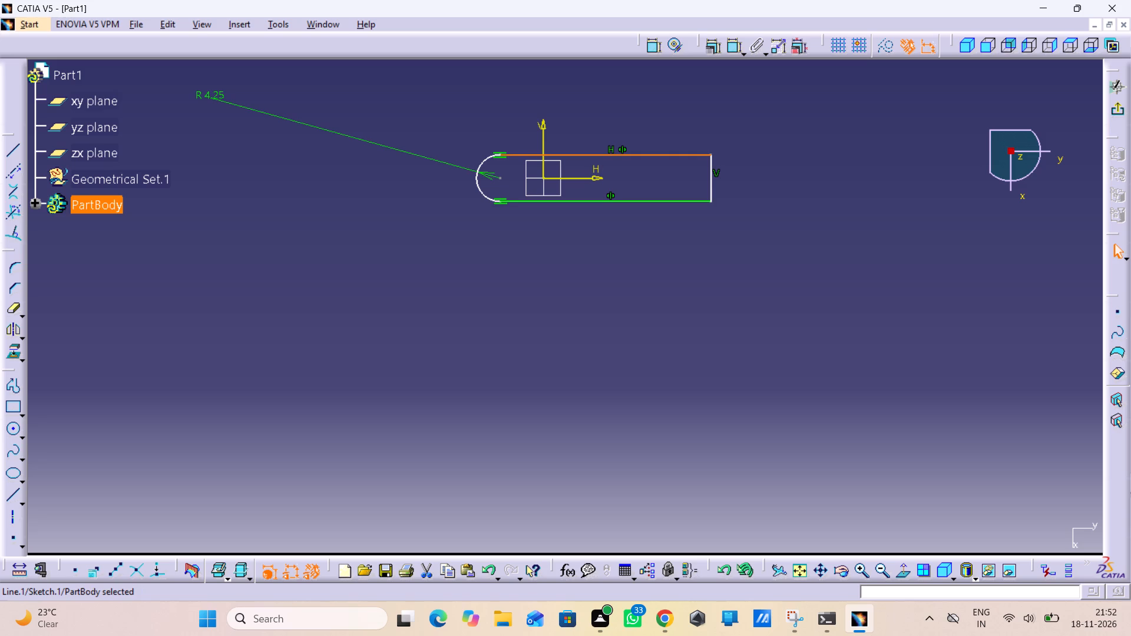
left_click(653, 56)
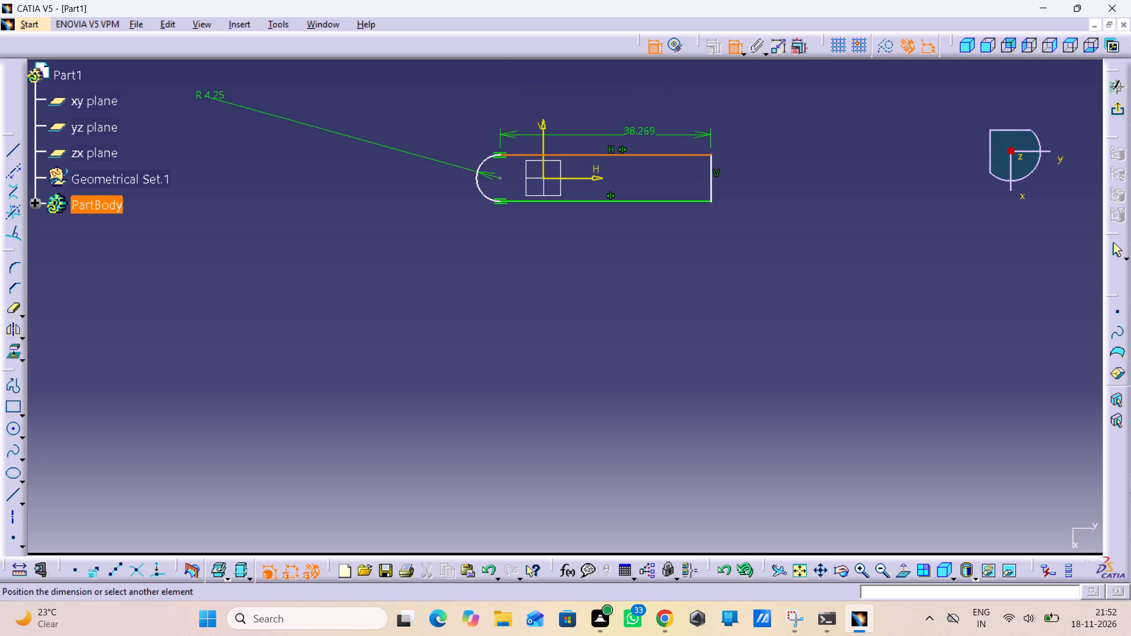
left_click(638, 132)
left_click(636, 125)
left_click(636, 125)
double_click(636, 123)
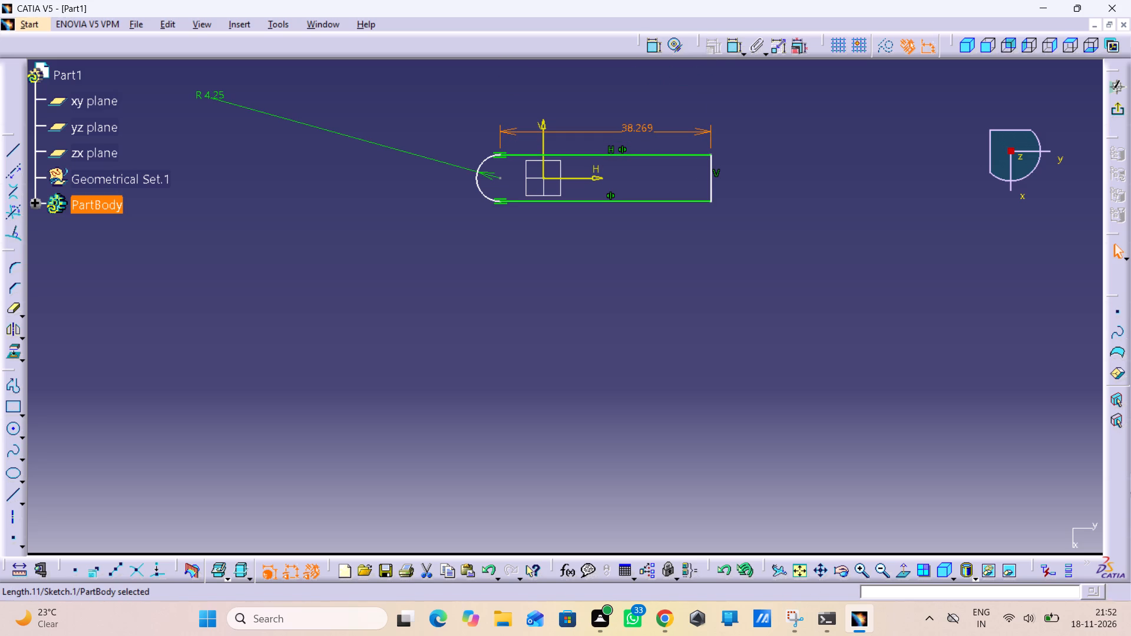
key("5")
key("Return")
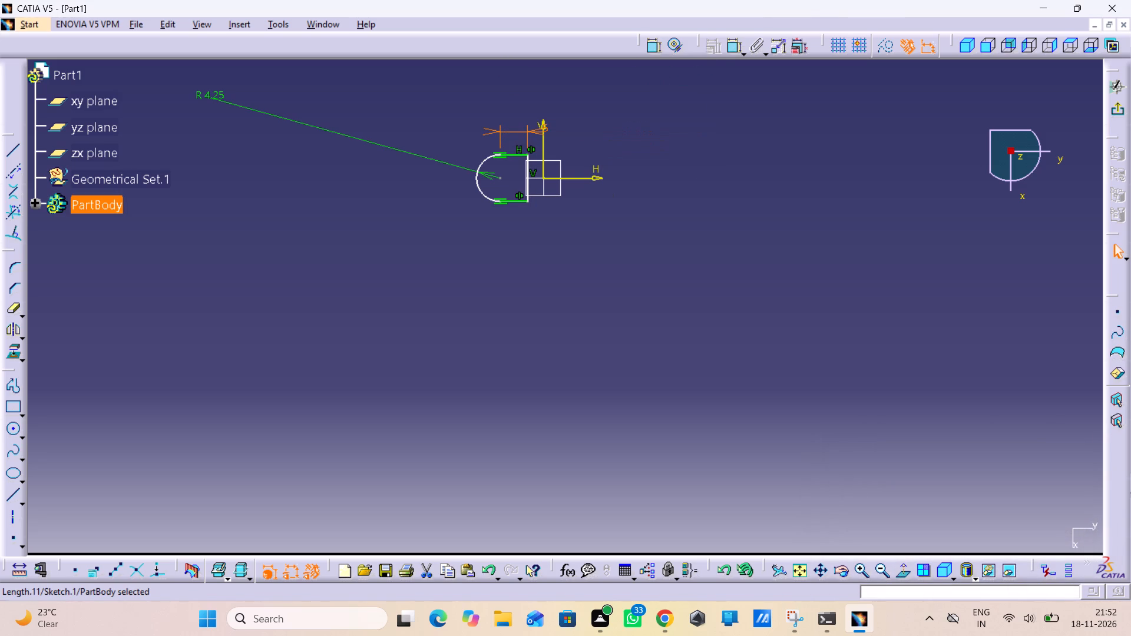
Constrain the profile's vertical closing line to be coincident with the sketch's vertical axis.
left_click(528, 183)
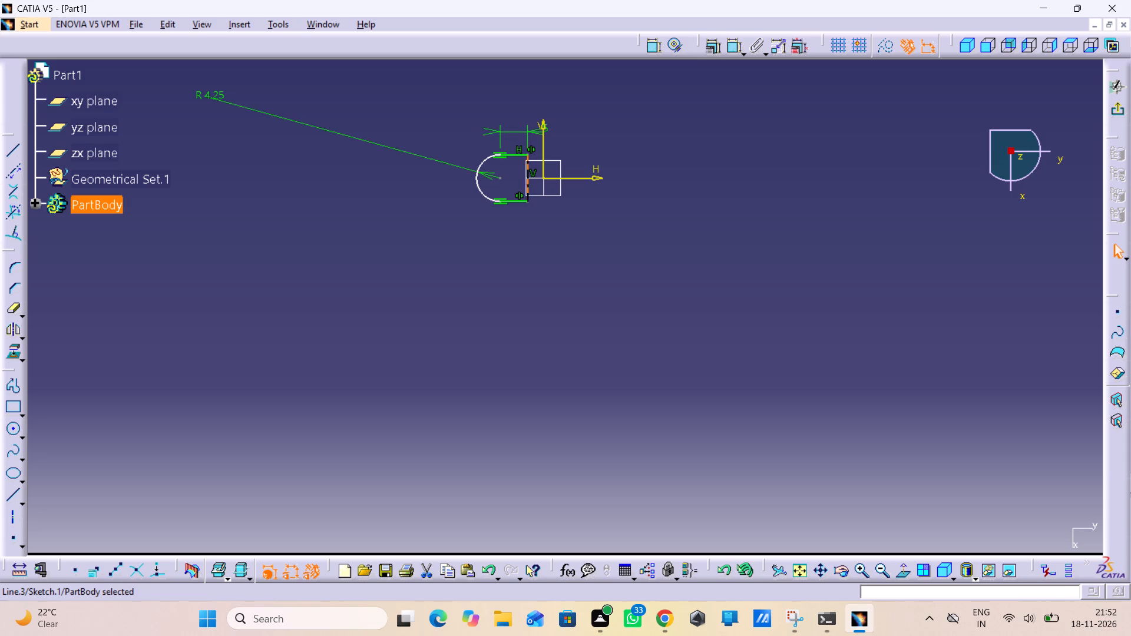
left_click(546, 157)
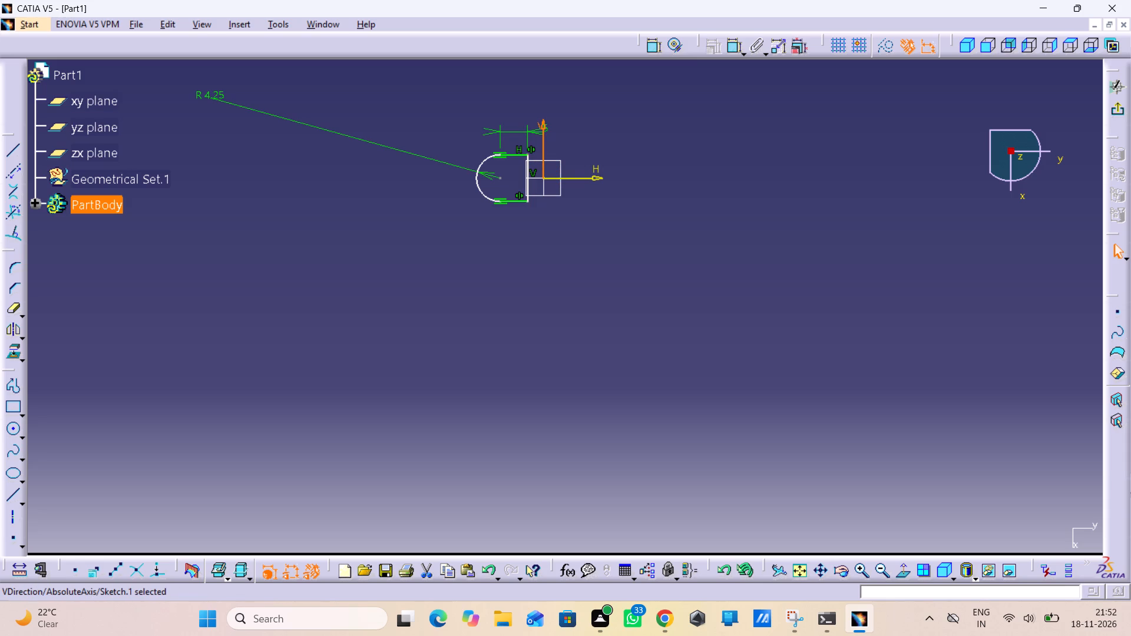
double_click(646, 54)
left_click(609, 128)
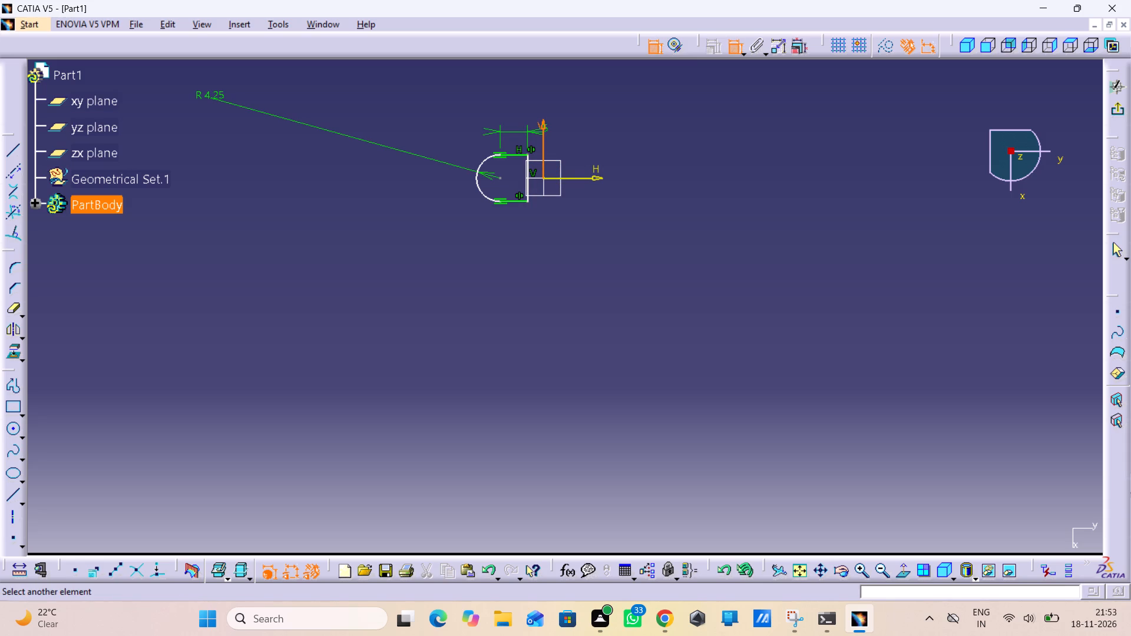
left_click(529, 170)
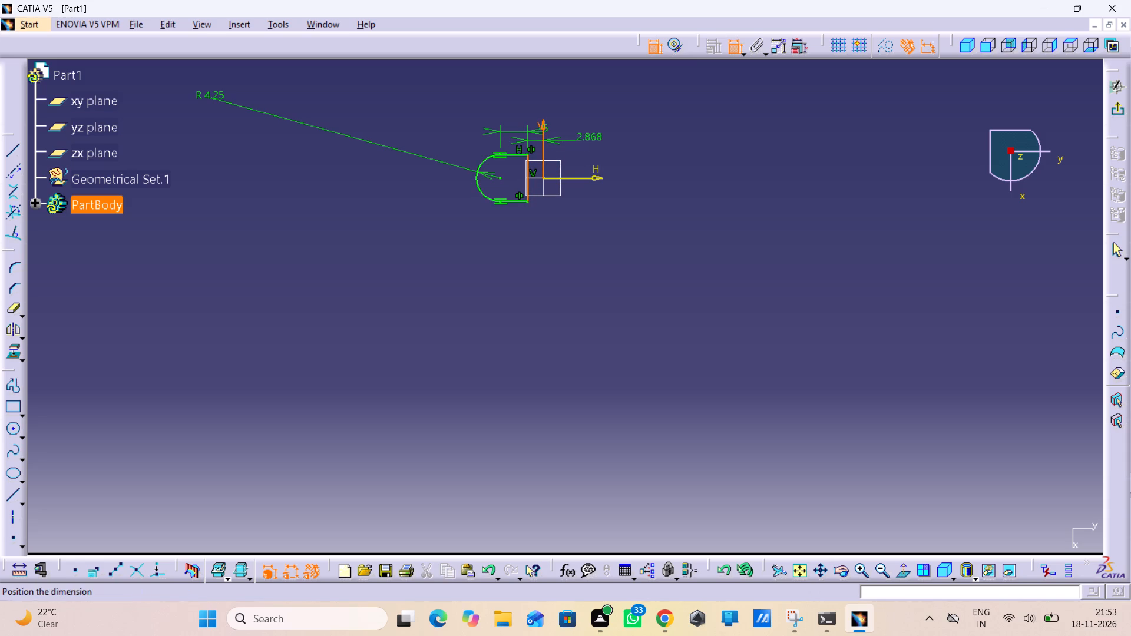
right_click(590, 141)
left_click(654, 224)
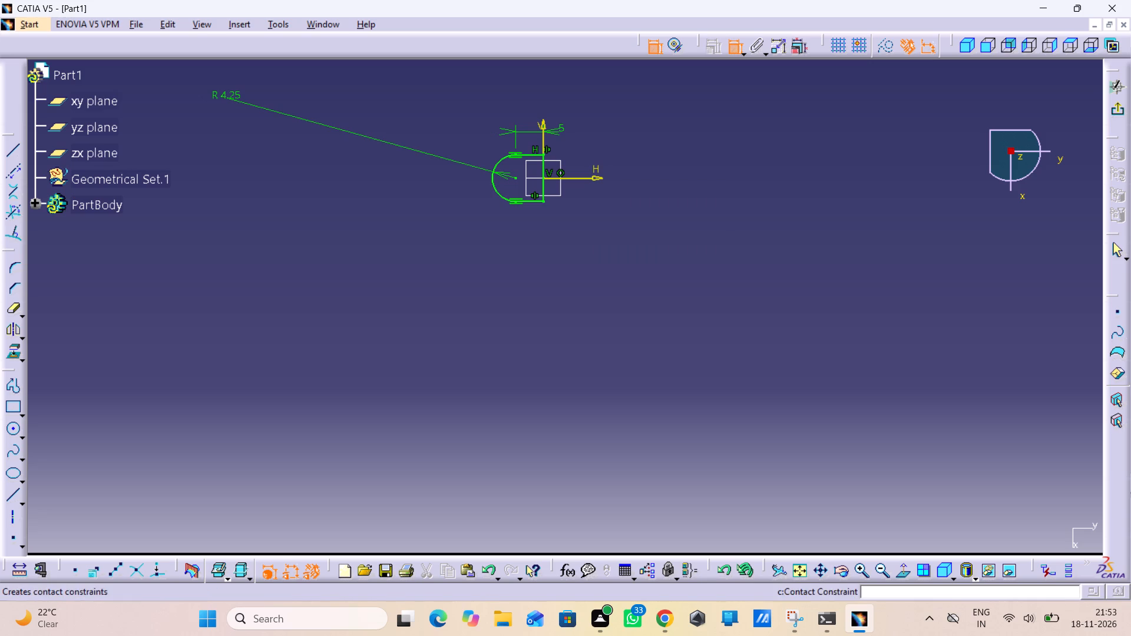
left_click(655, 49)
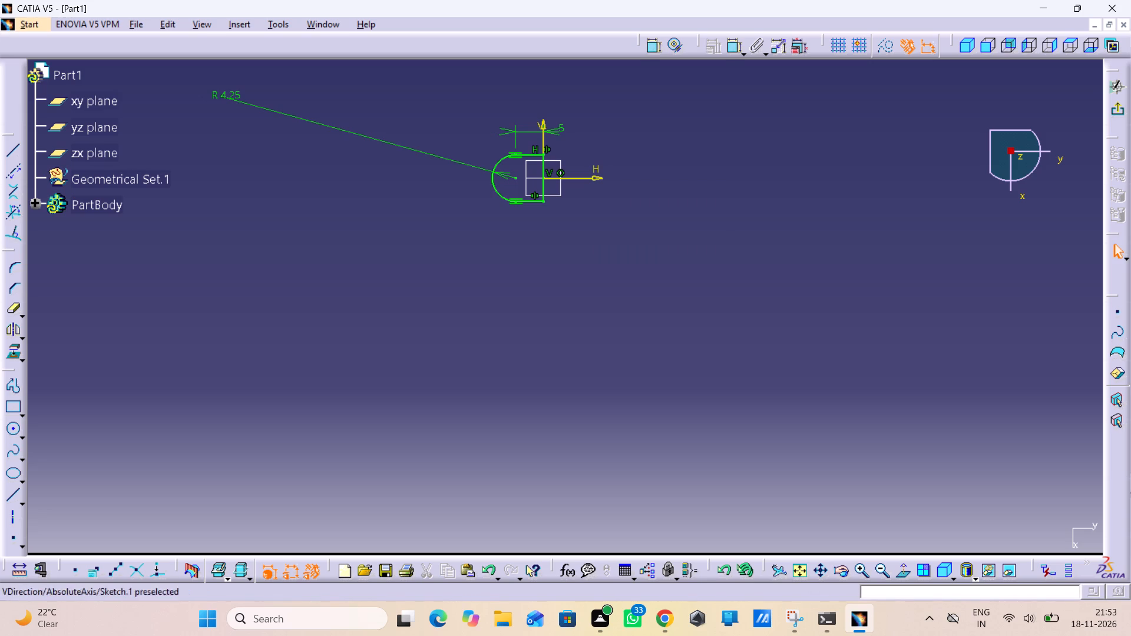
Sketch a circle centred on the centre point of the profile's rounded end and set its diameter to 5 mm.
left_click(15, 432)
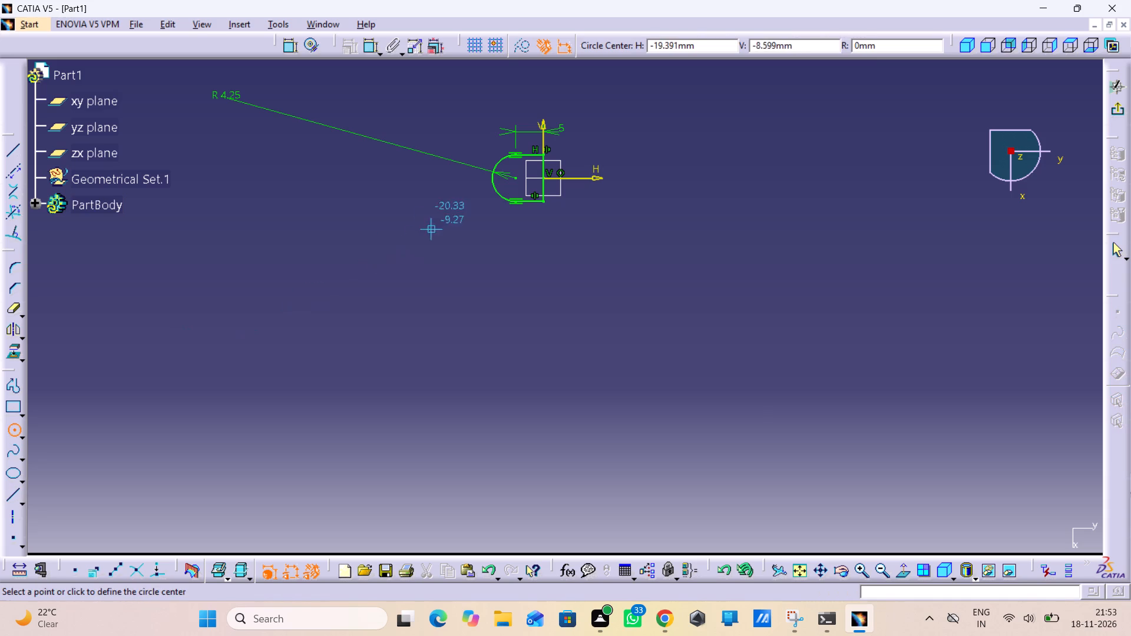
left_click(514, 180)
left_click(515, 193)
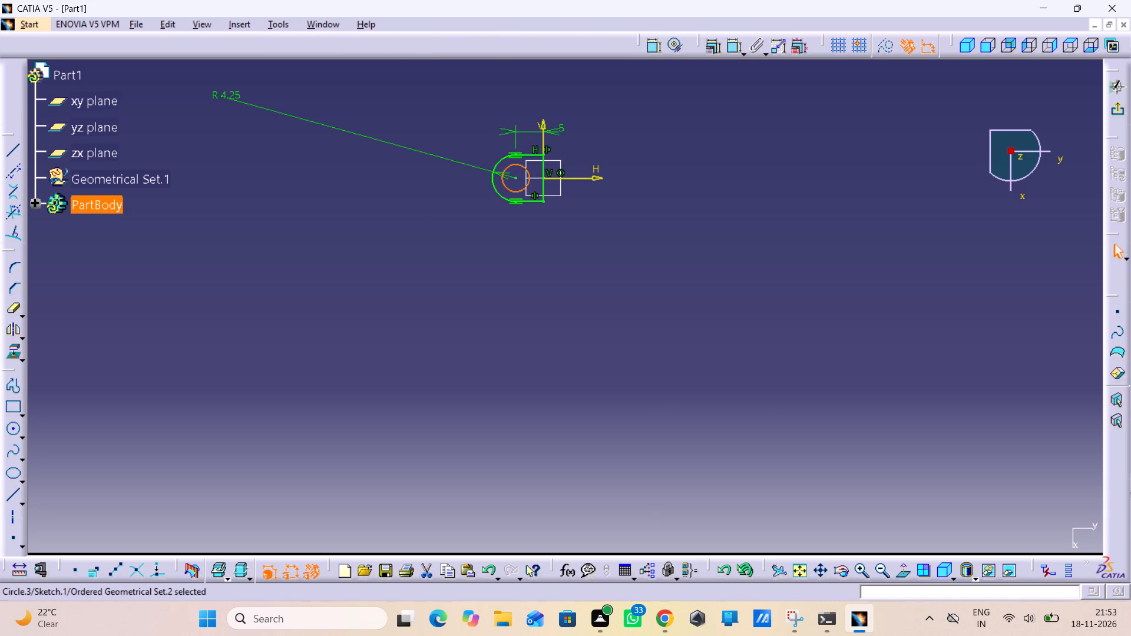
left_click(654, 48)
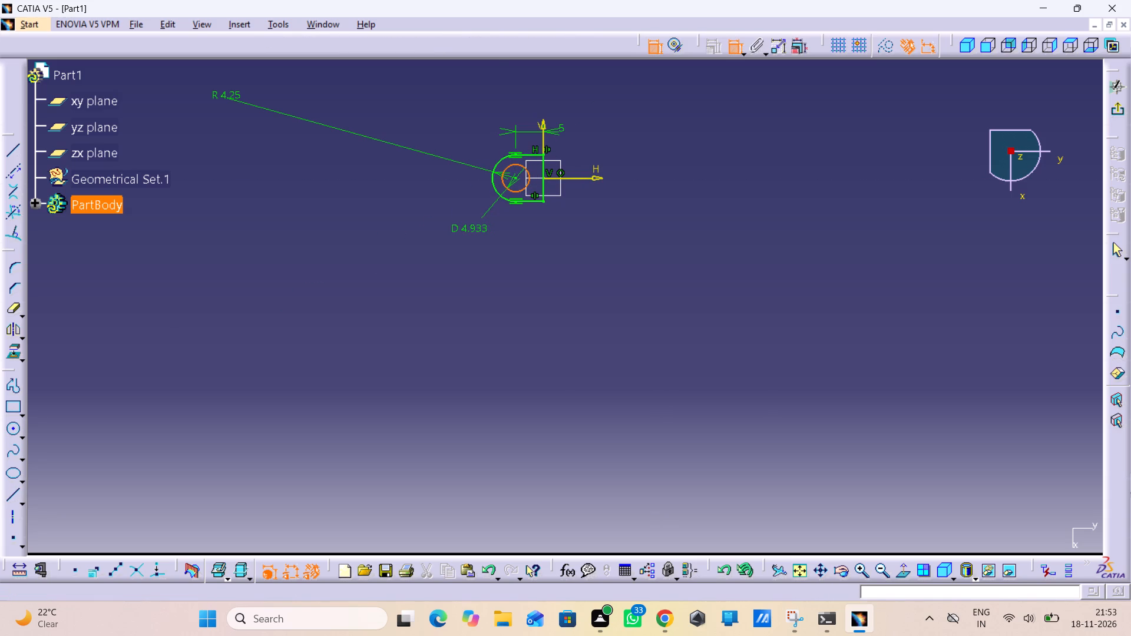
left_click(470, 231)
double_click(470, 221)
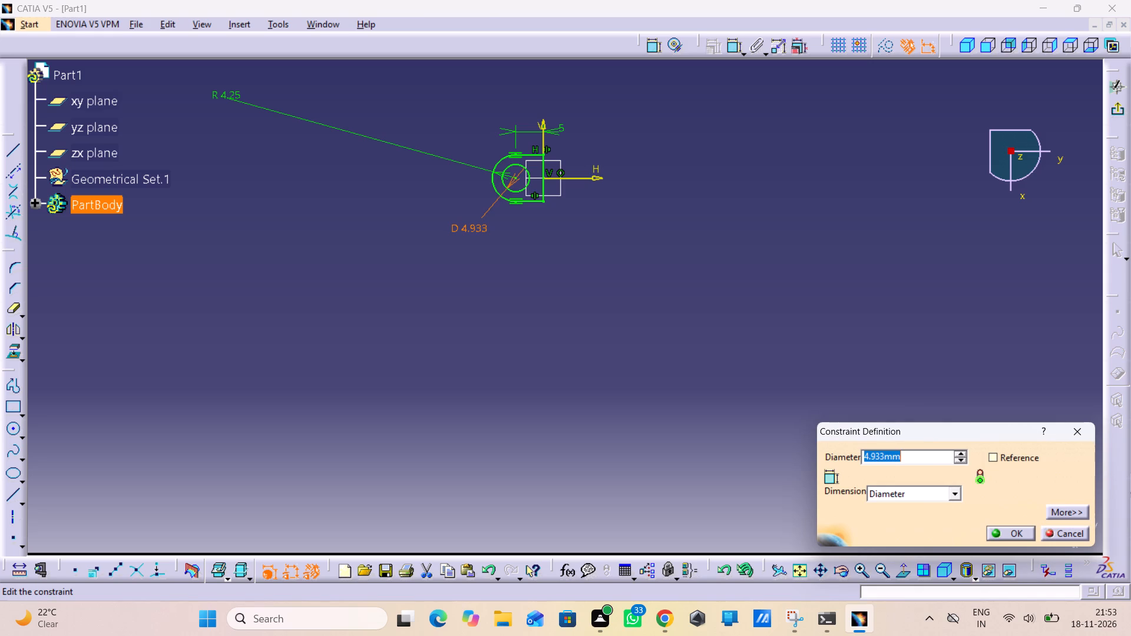
left_click_drag(905, 459, 869, 478)
key("BackSpace")
key("BackSpace")
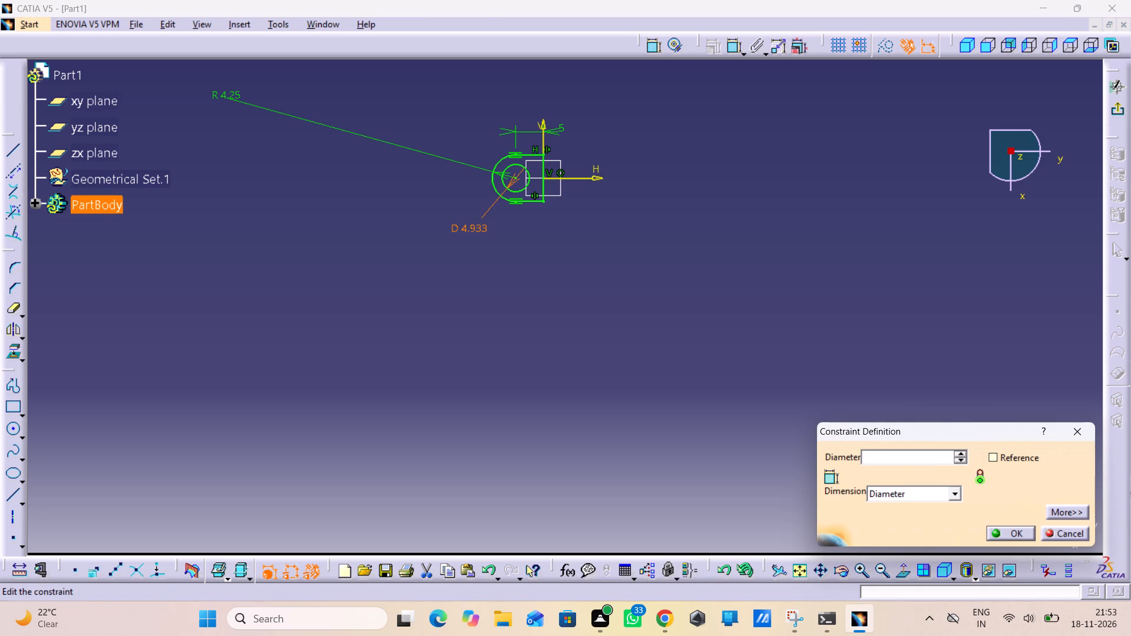
key("5")
key("Return")
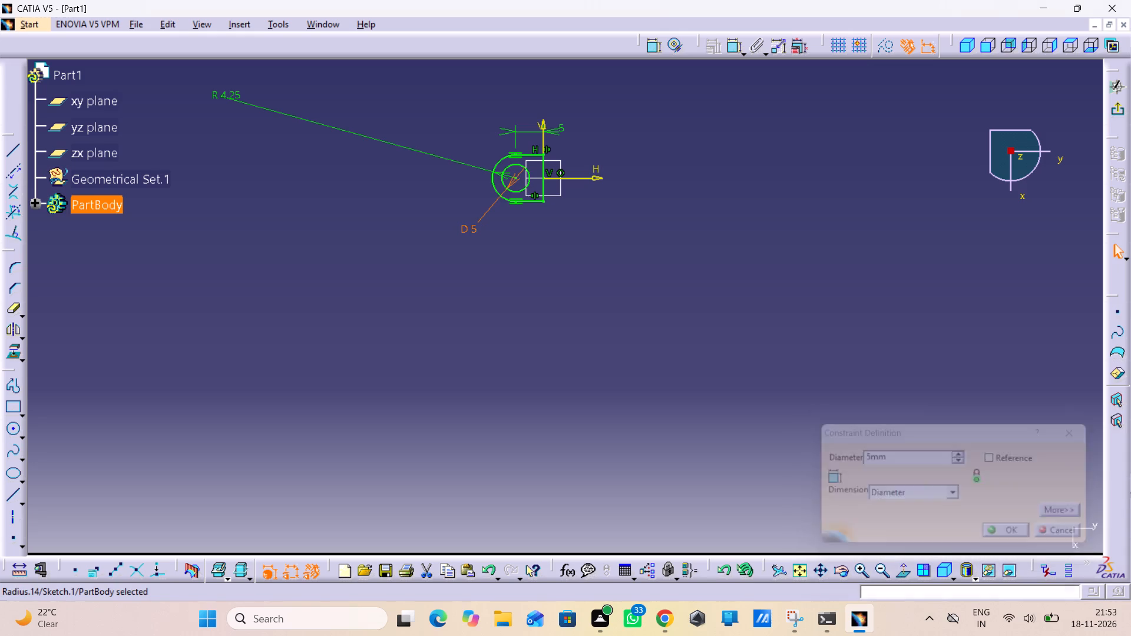
Exit the sketch and pad the profile with a length of 7 mm and mirrored extent.
left_click(1113, 108)
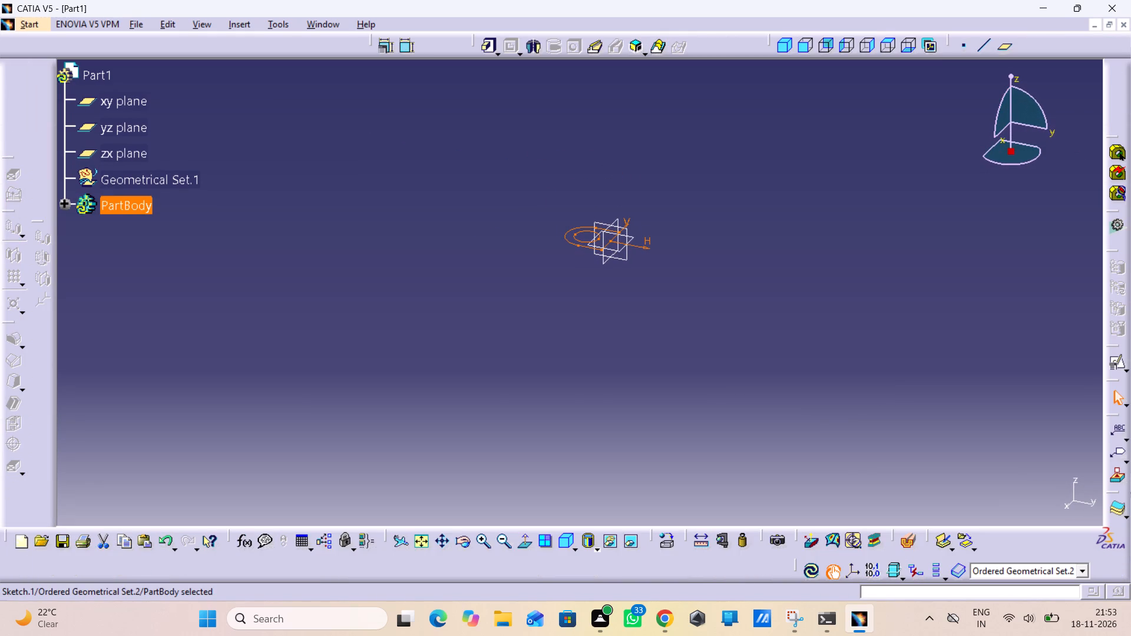
left_click(484, 42)
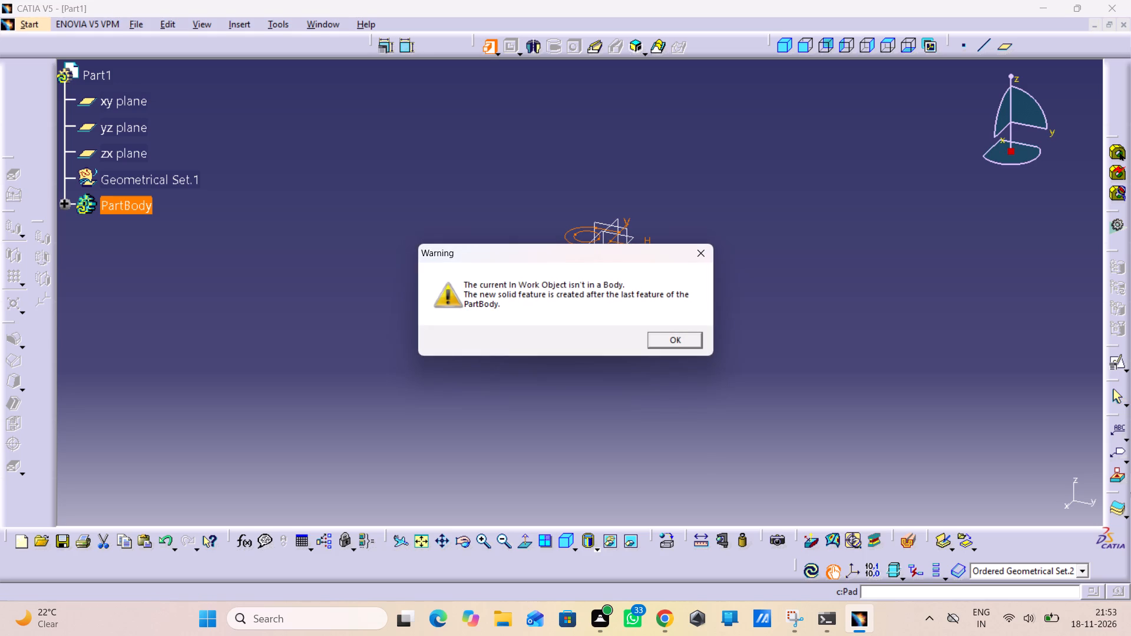
left_click(681, 339)
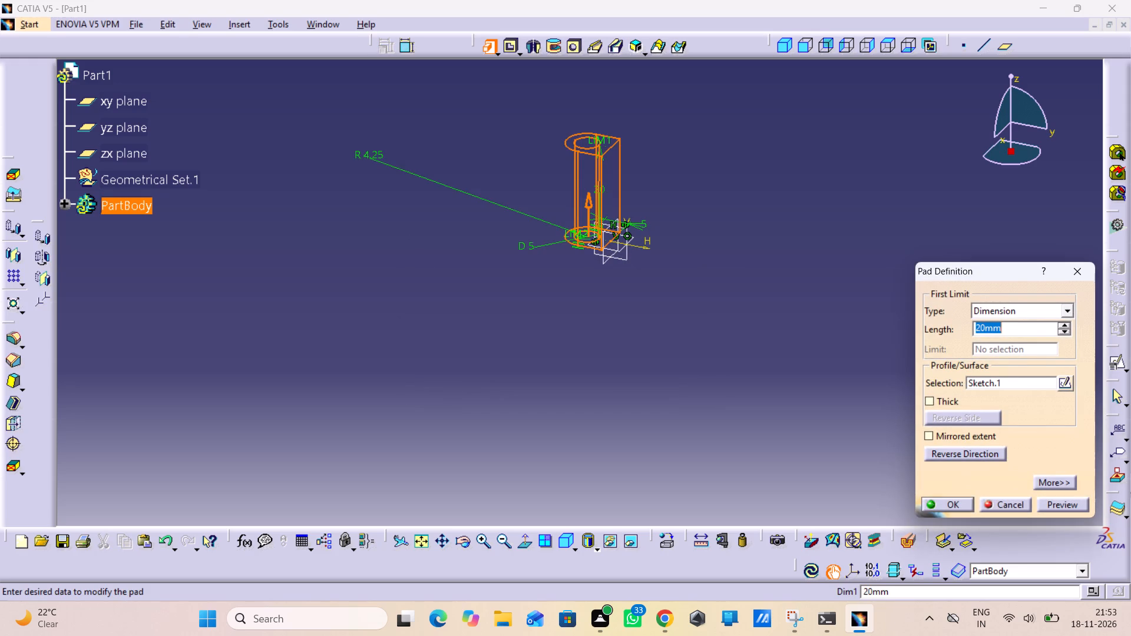
key("7")
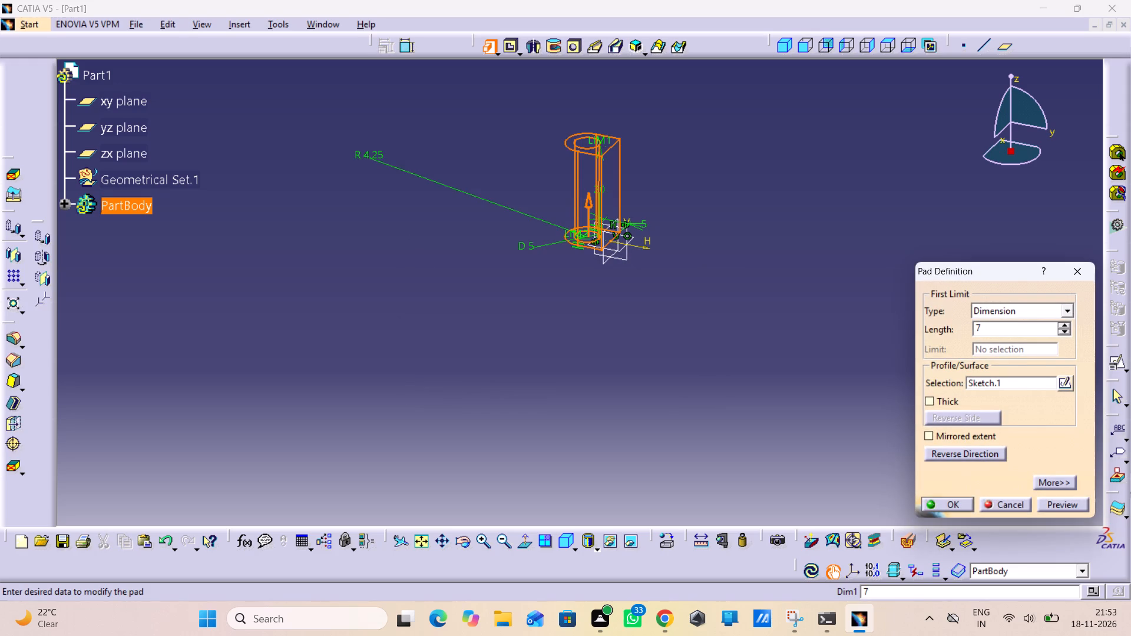
left_click(968, 437)
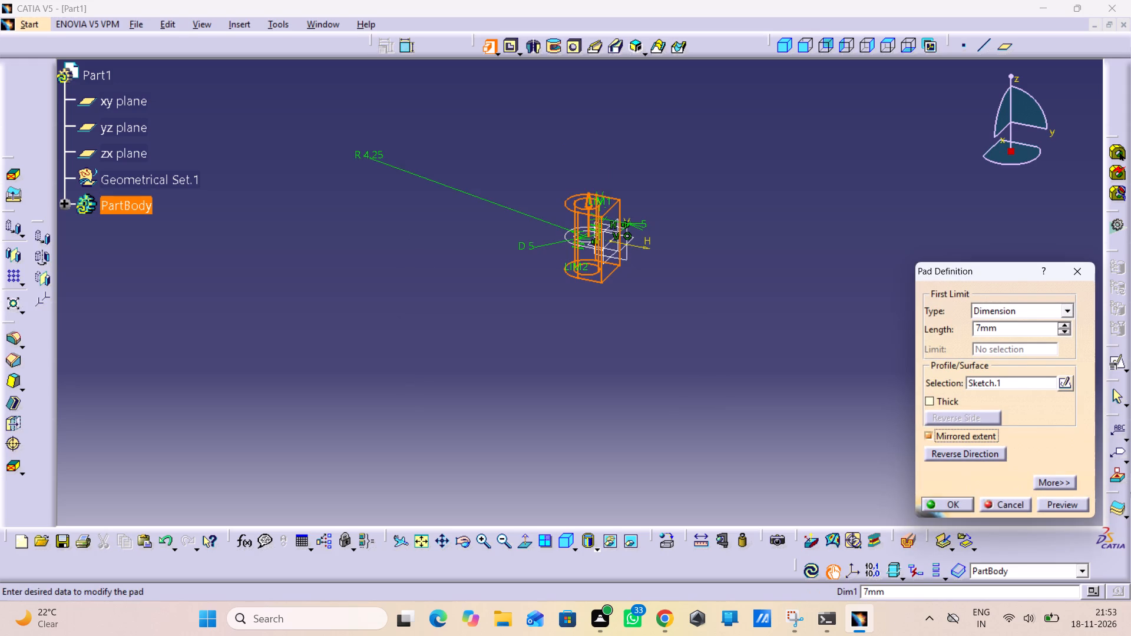
left_click(945, 501)
left_click(867, 478)
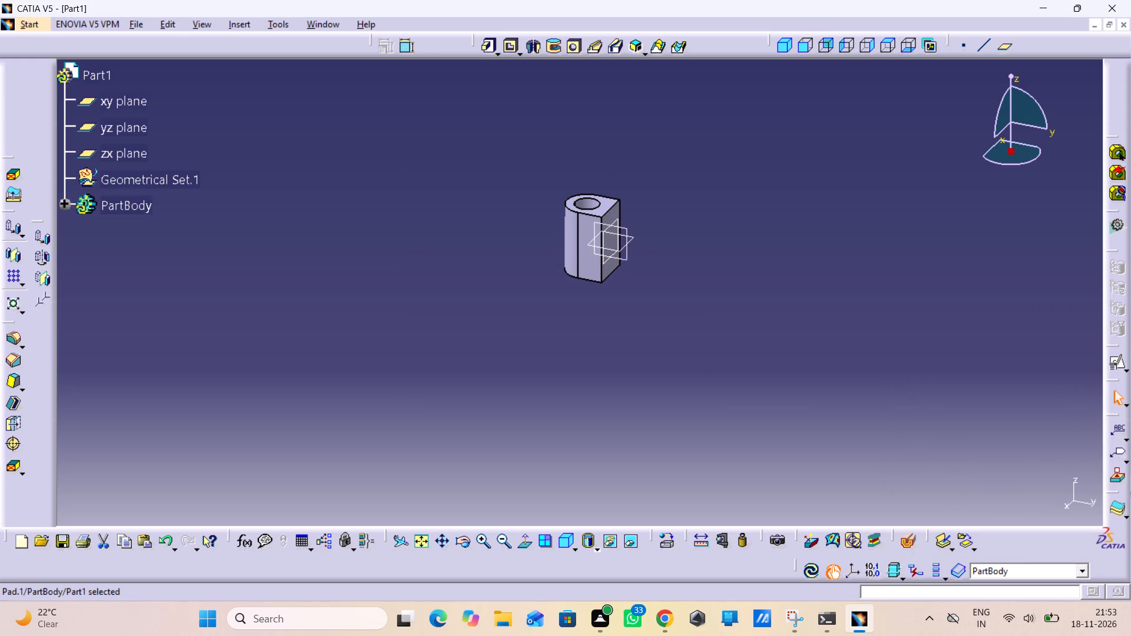
Edit the pad and set its length to 7/2, i.e. 3.5 mm, keeping the mirrored extent.
double_click(580, 248)
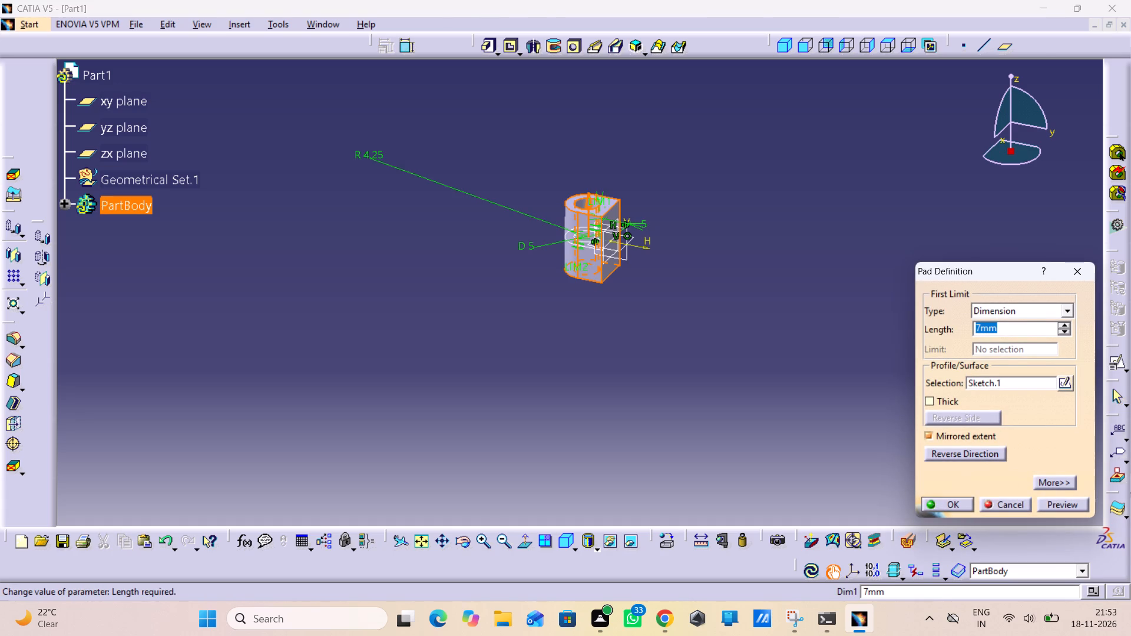
key("7")
type("/2")
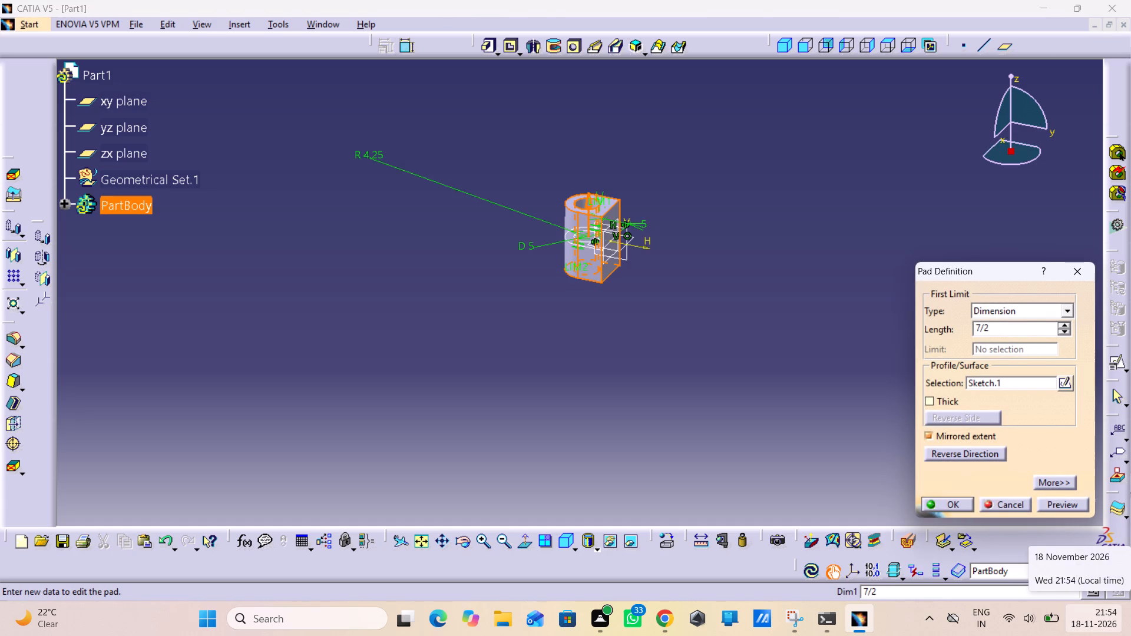
left_click(1068, 506)
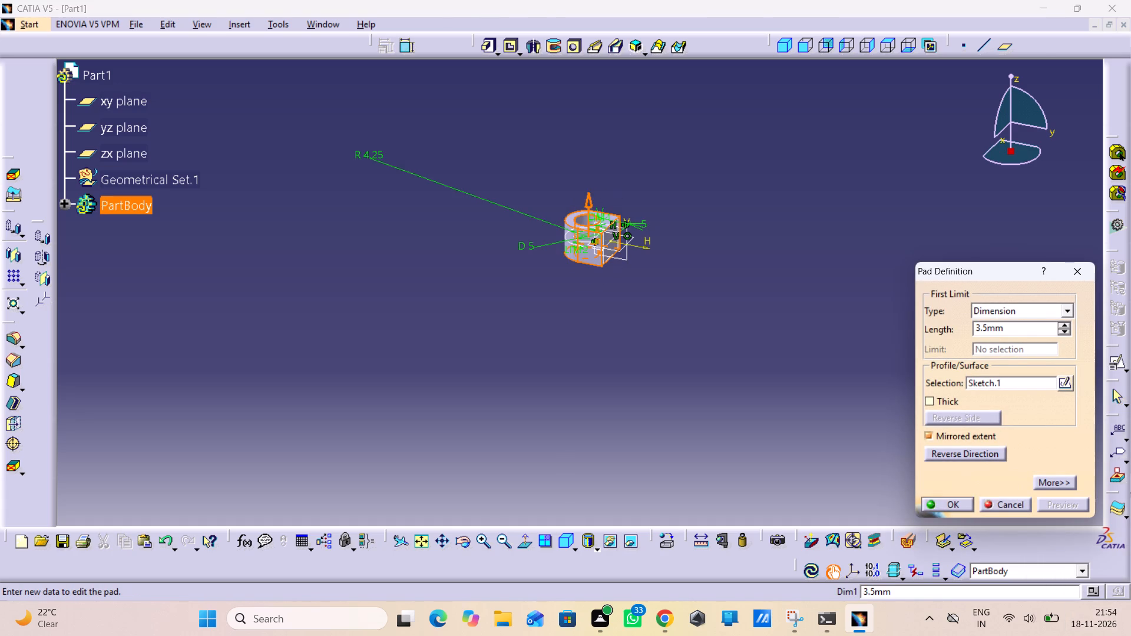
left_click(964, 502)
left_click(853, 466)
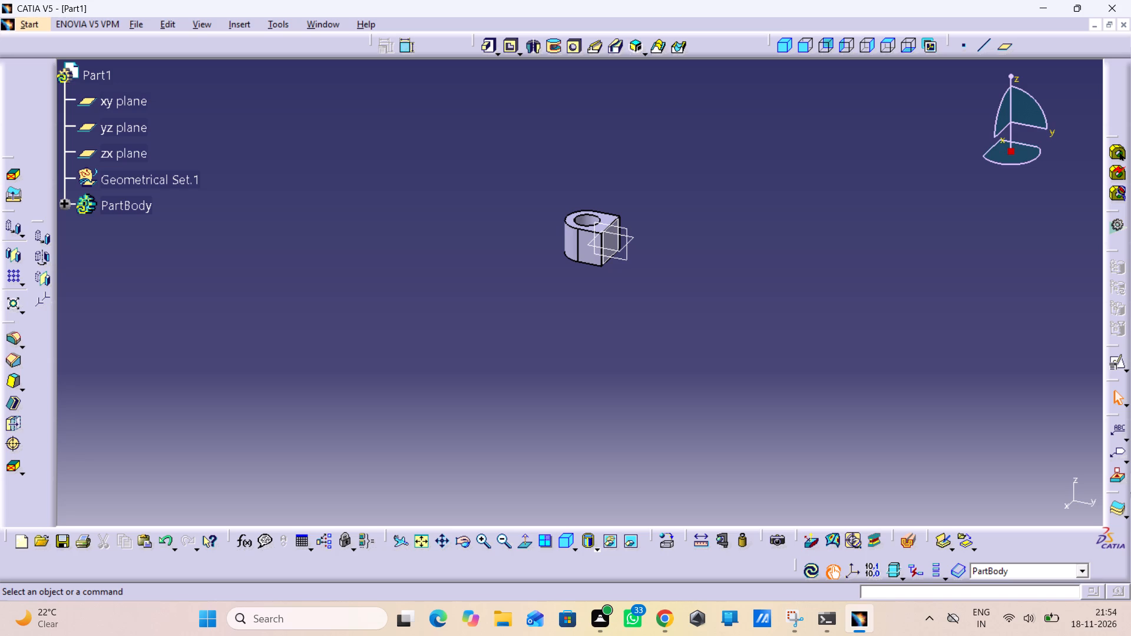
Open a new sketch on the yz plane.
left_click(608, 243)
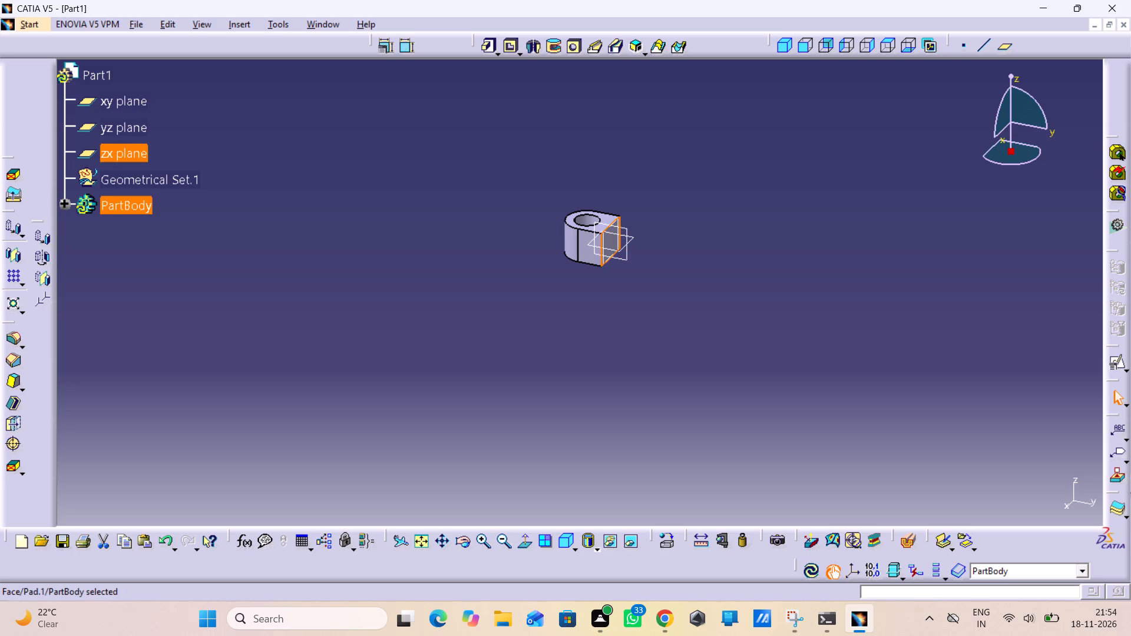
left_click(626, 244)
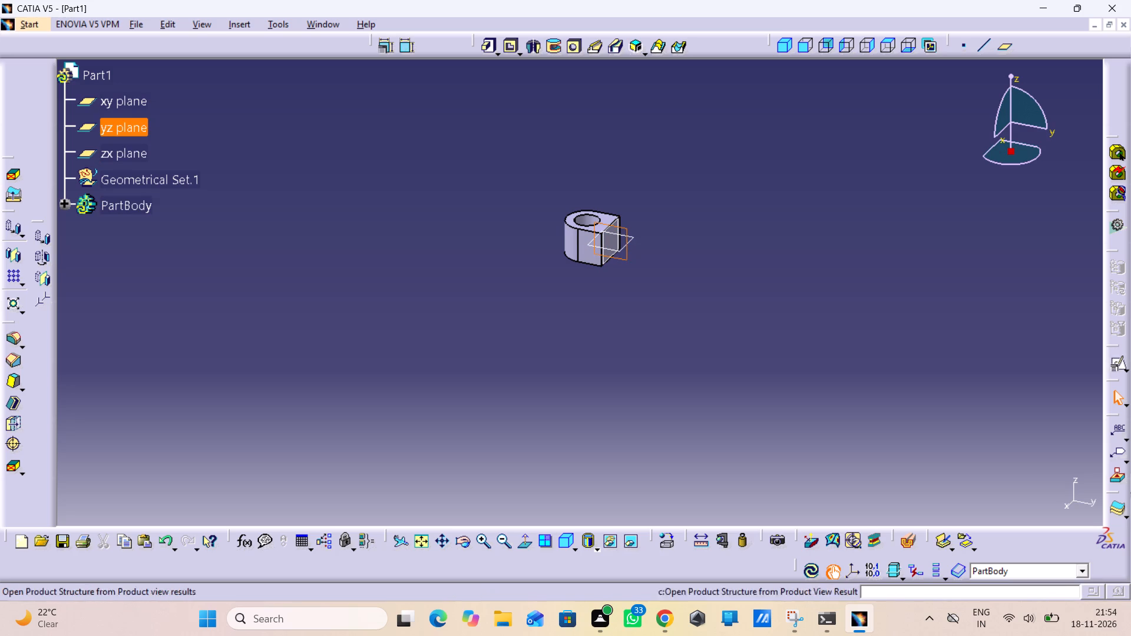
left_click(1115, 363)
left_click(997, 498)
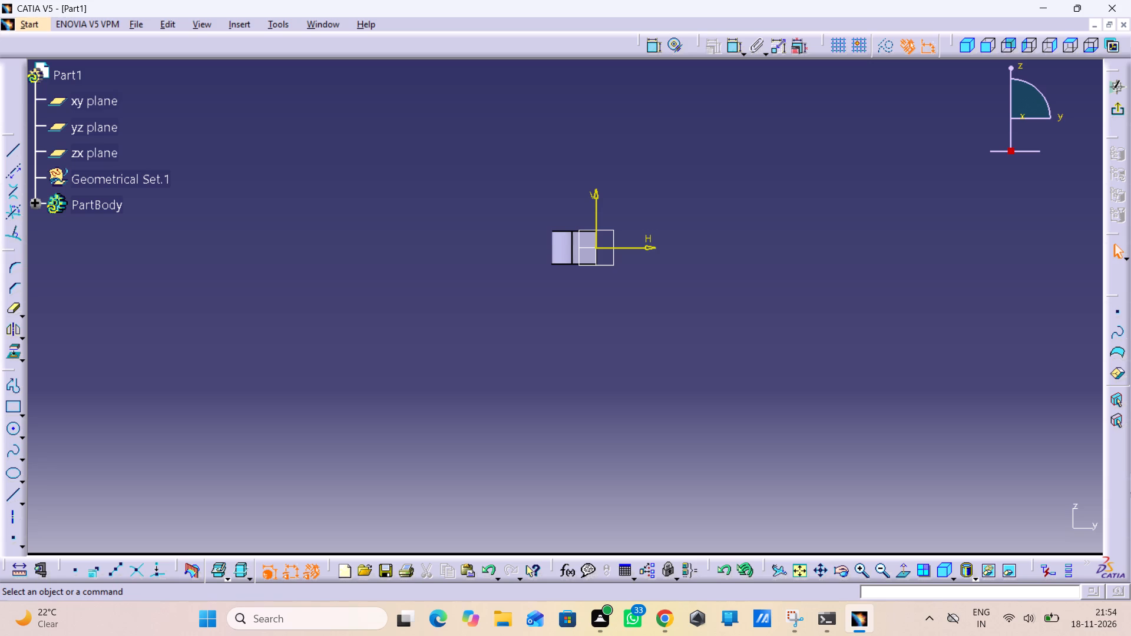
Undo the creation of the new sketch on the yz plane.
key("ctrl+z")
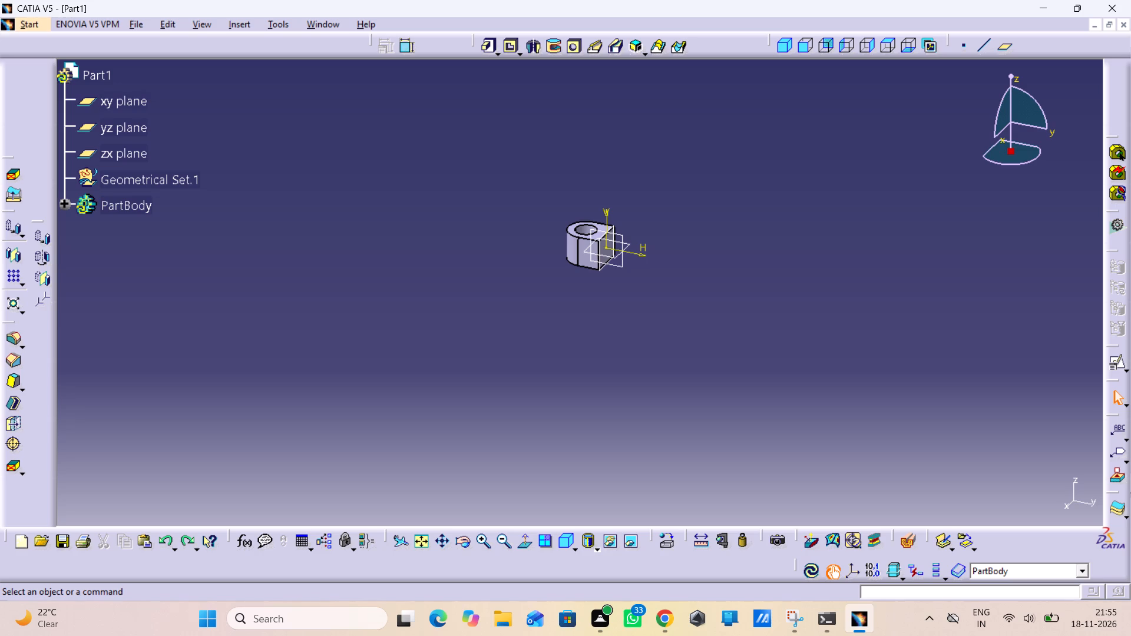
key("ctrl+z")
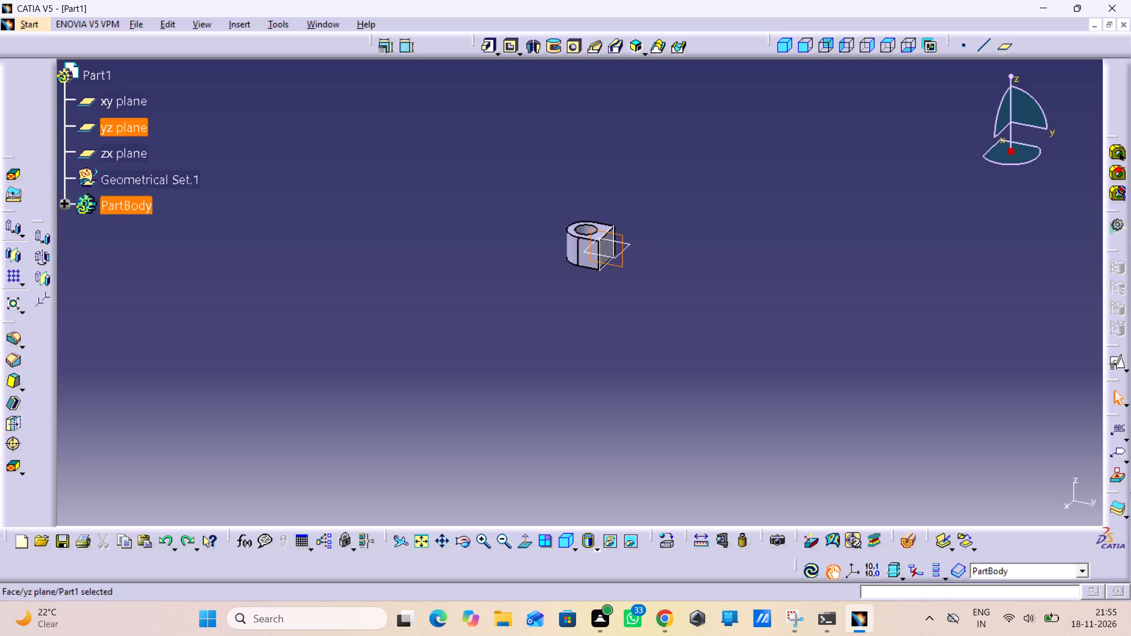
Reopen Sketch.1 and draw a top line, a tangent arc of about 4.25 mm radius and a 39.4 mm line back to the lower edge's V-axis end.
left_click(61, 204)
double_click(119, 254)
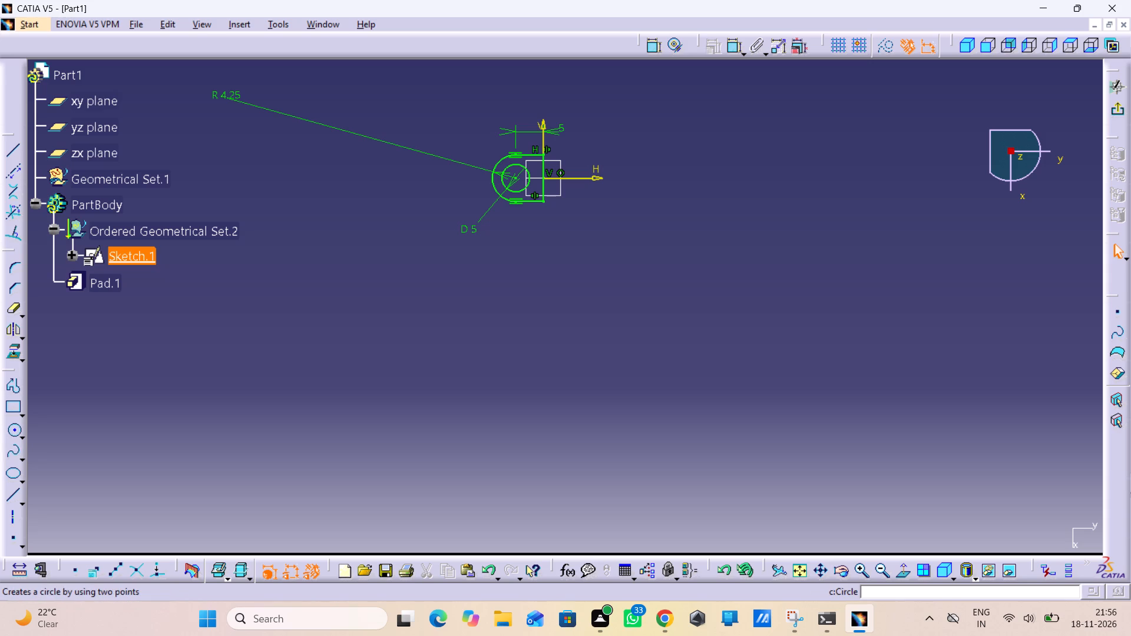
double_click(16, 390)
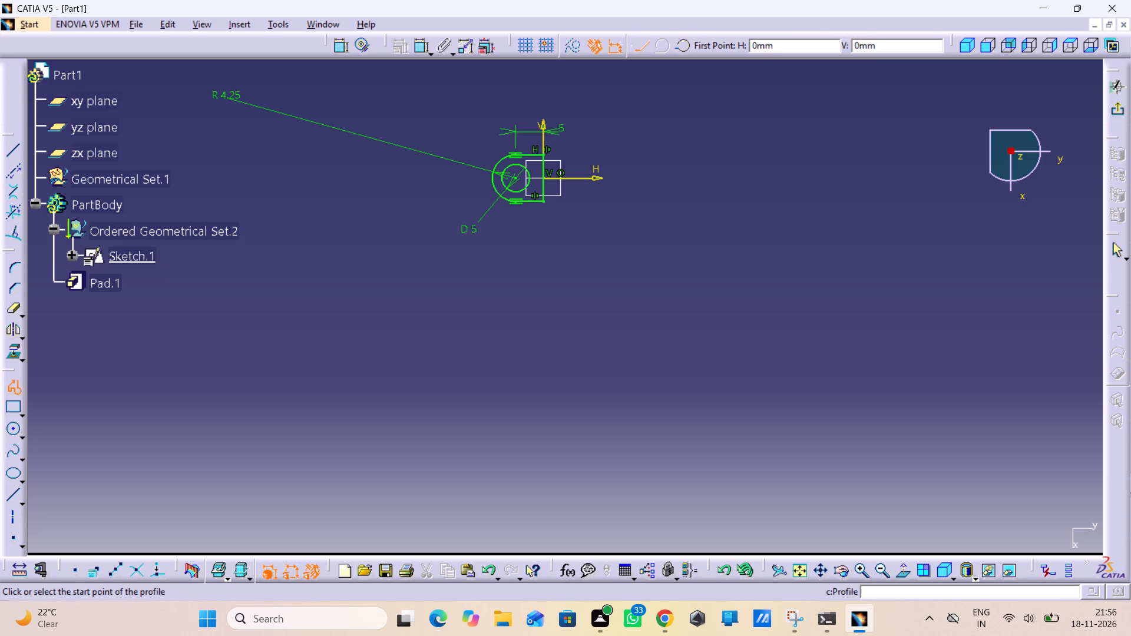
double_click(16, 390)
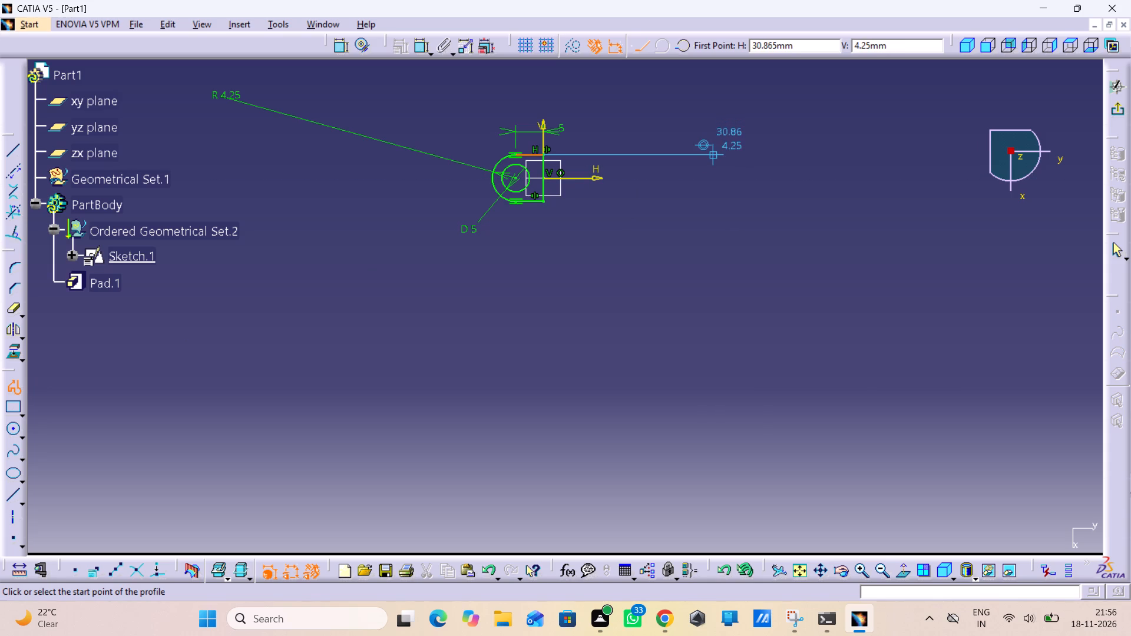
left_click(700, 156)
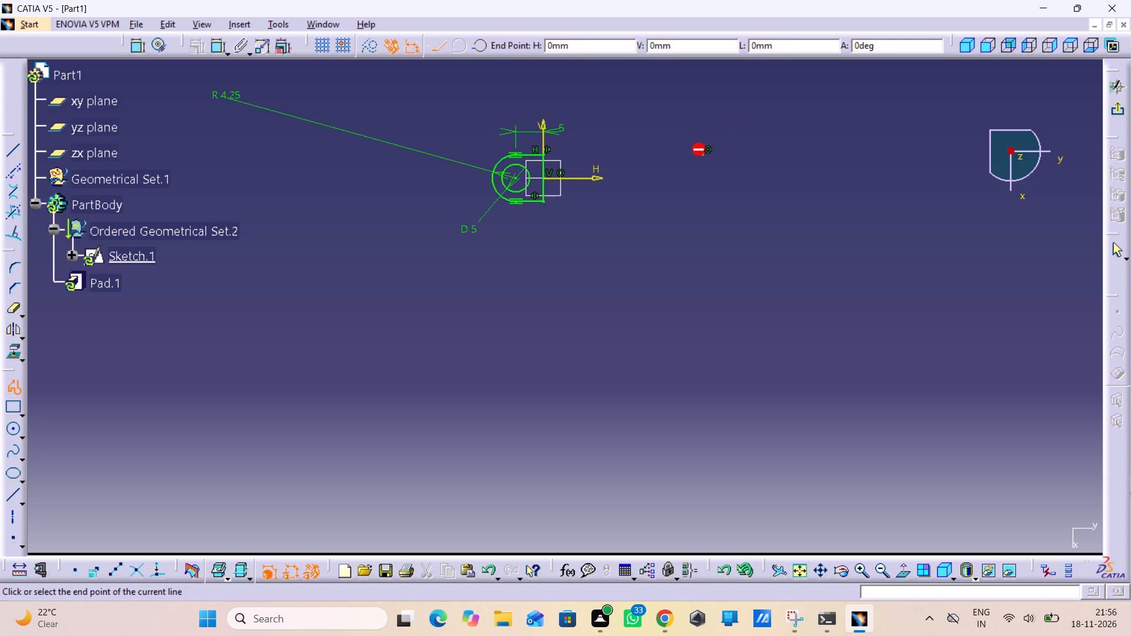
left_click(759, 156)
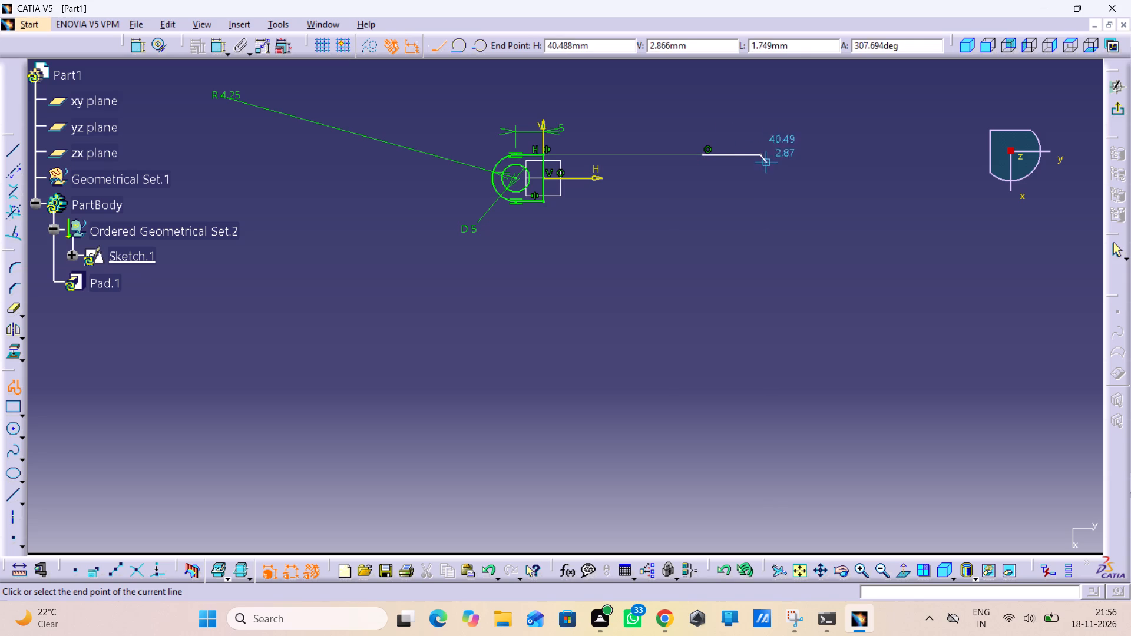
left_click(461, 51)
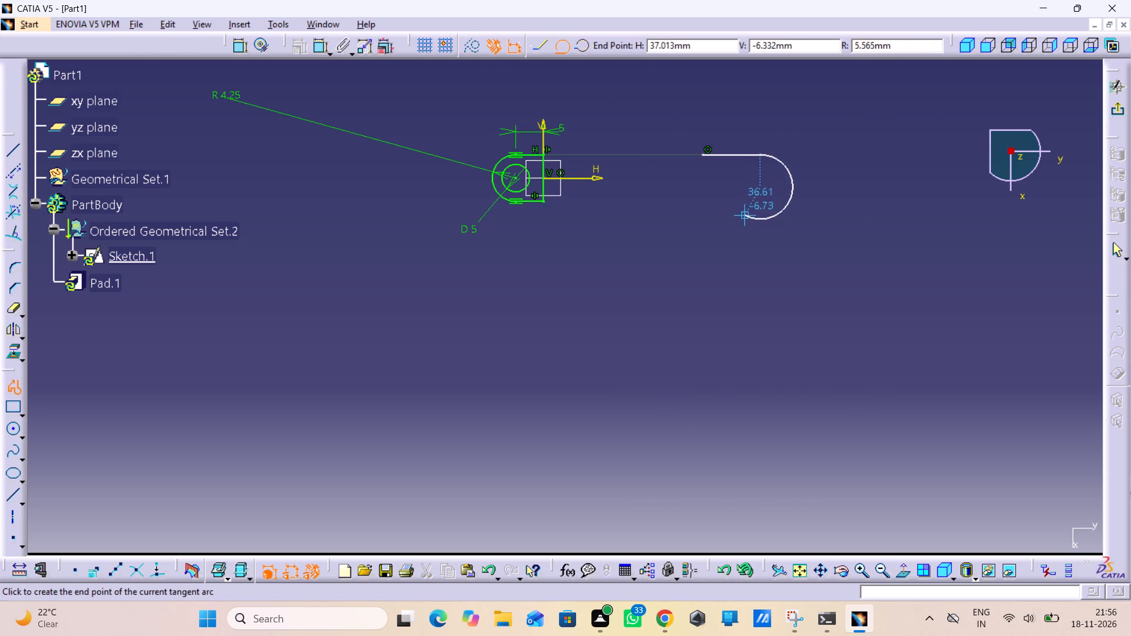
left_click(762, 200)
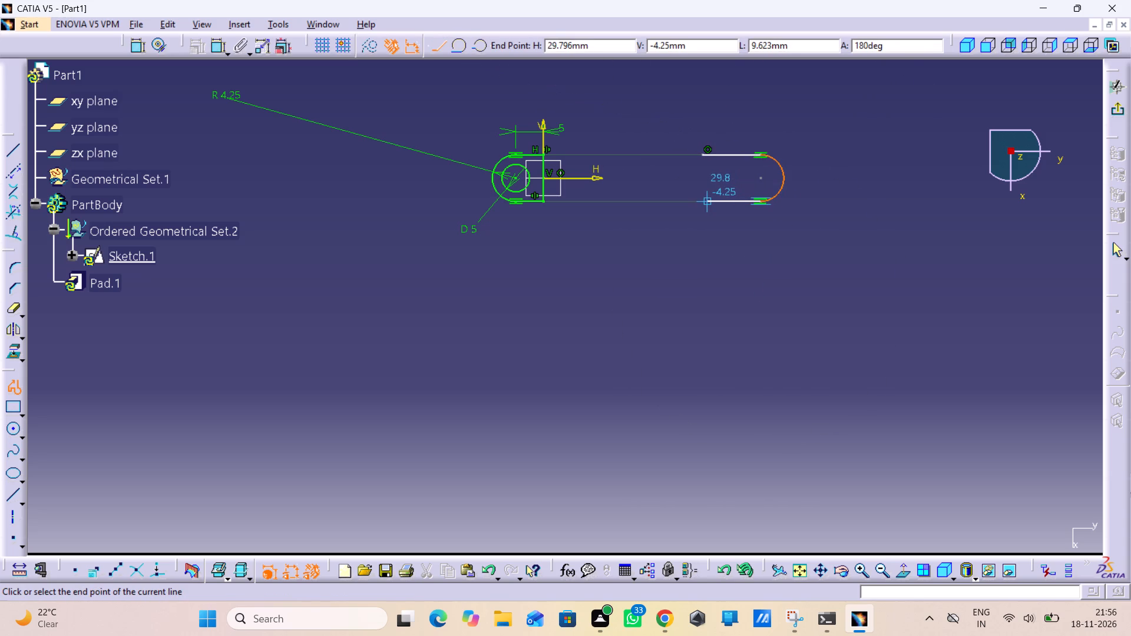
left_click(543, 203)
key("Escape")
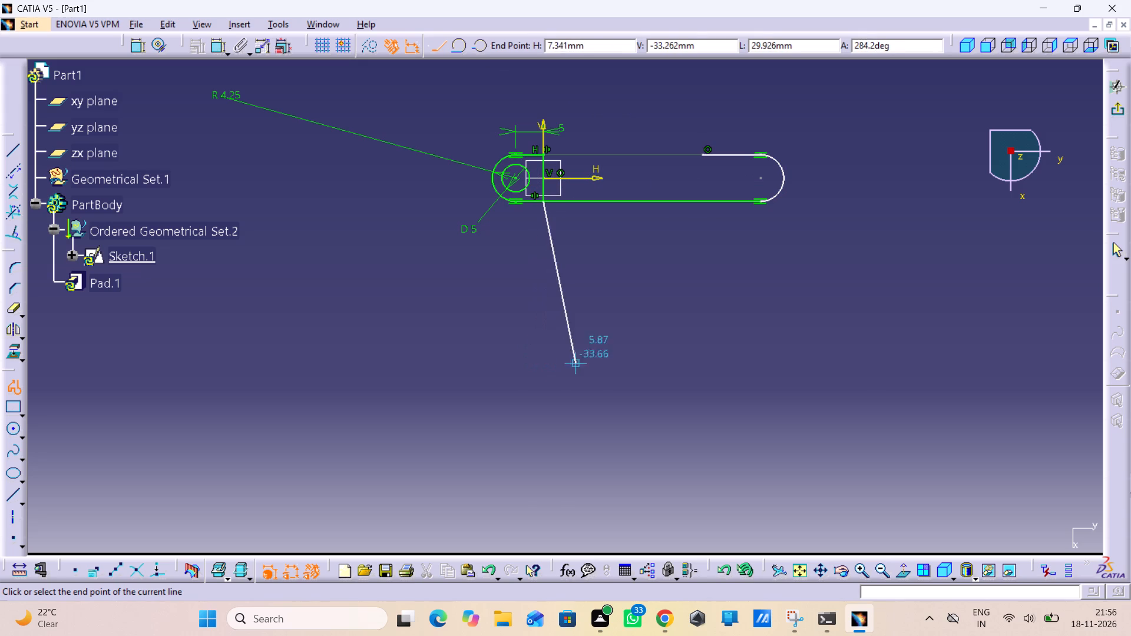
key("Escape")
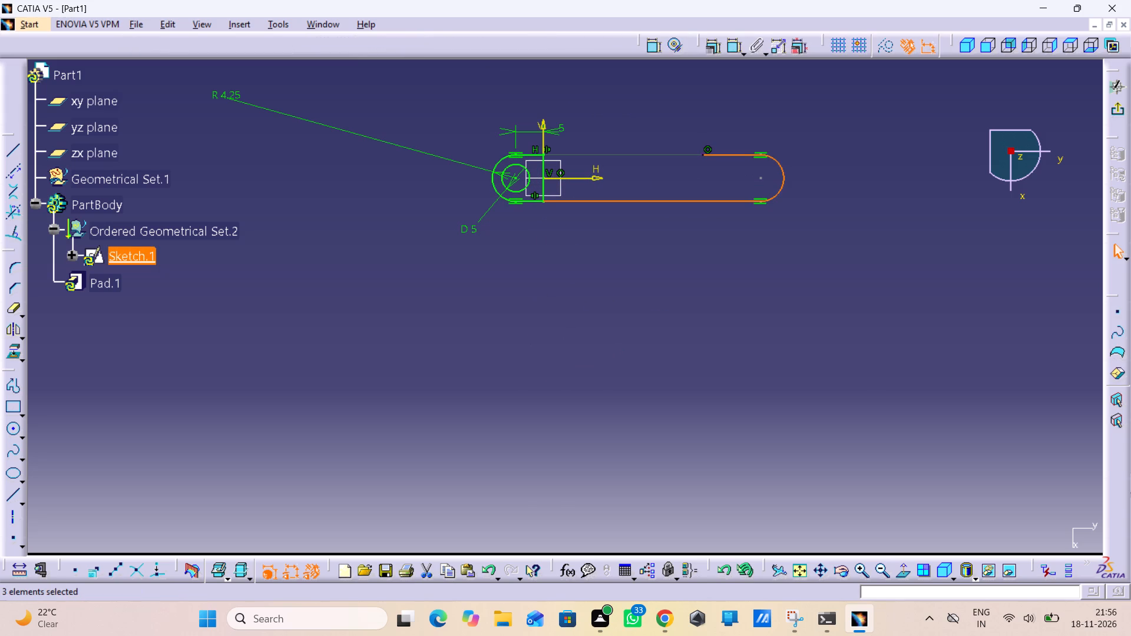
Make the new top line's open endpoint coincident with the existing upper edge's endpoint on the V axis.
left_click(703, 153)
double_click(647, 52)
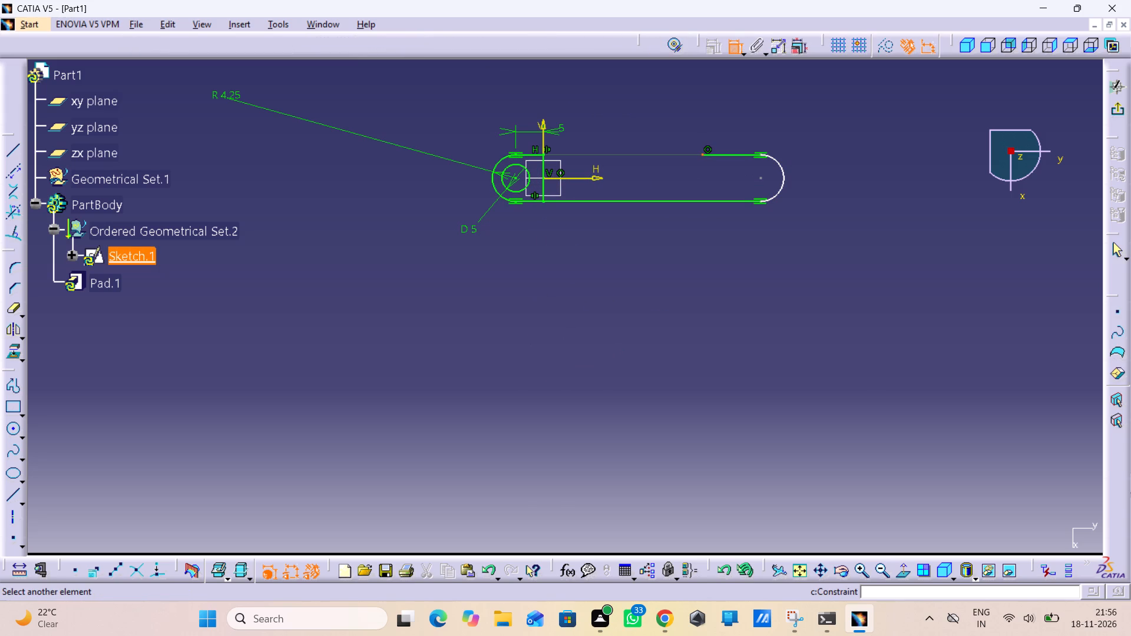
left_click(544, 154)
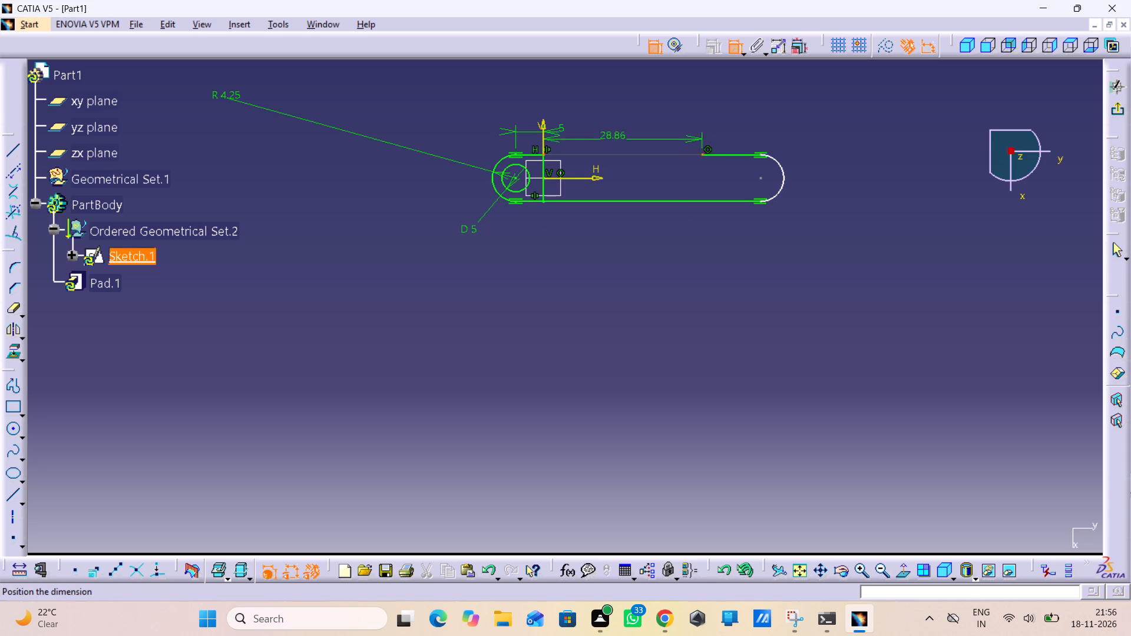
right_click(625, 128)
left_click(690, 242)
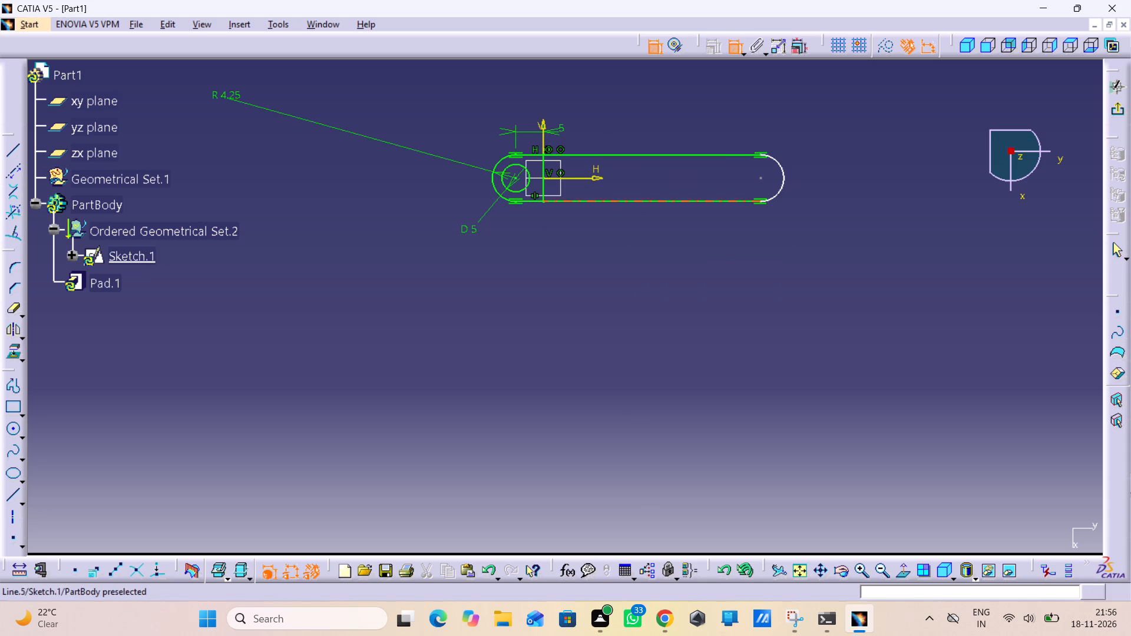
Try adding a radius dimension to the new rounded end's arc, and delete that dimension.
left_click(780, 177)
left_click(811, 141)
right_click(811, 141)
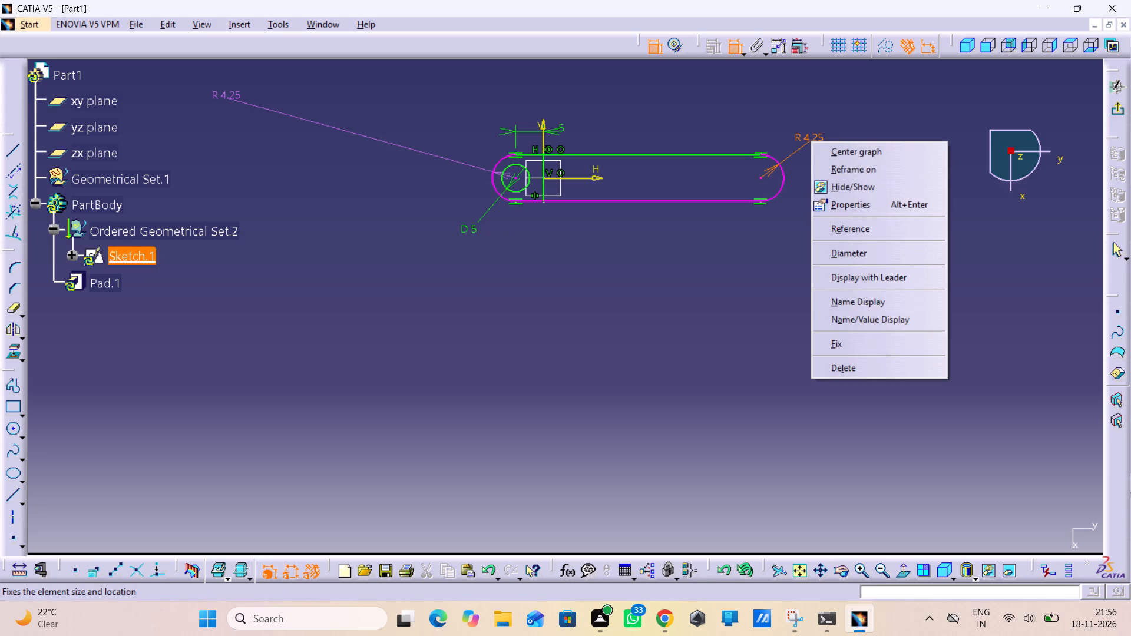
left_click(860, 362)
Sketch a circle centred on the new rounded end's centre point and set its diameter to 5 mm.
left_click(10, 432)
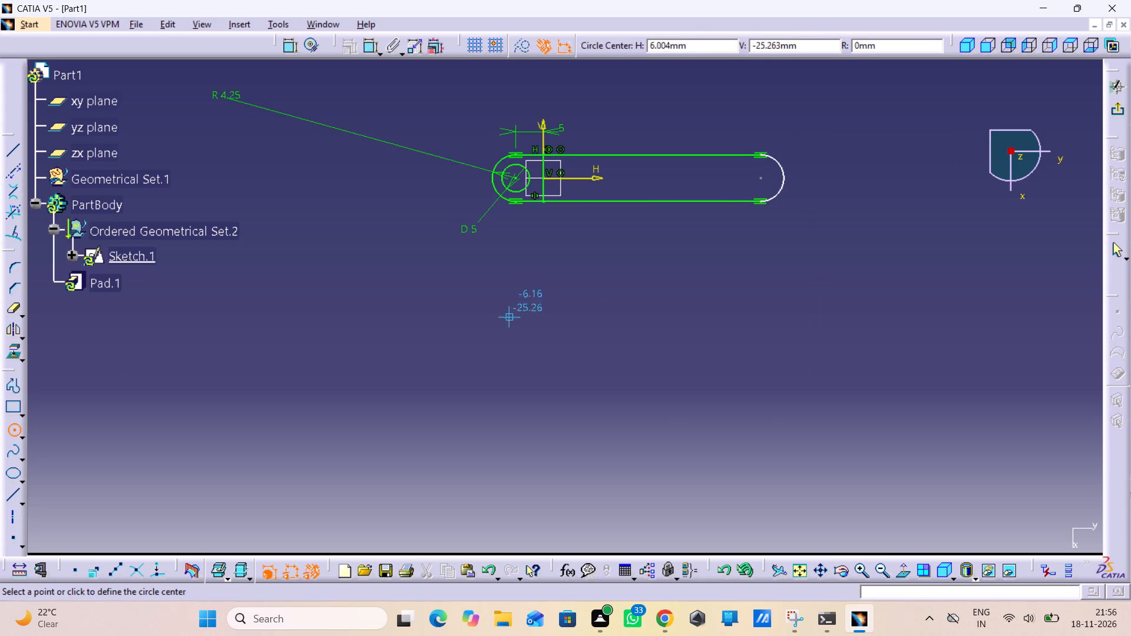
left_click(763, 178)
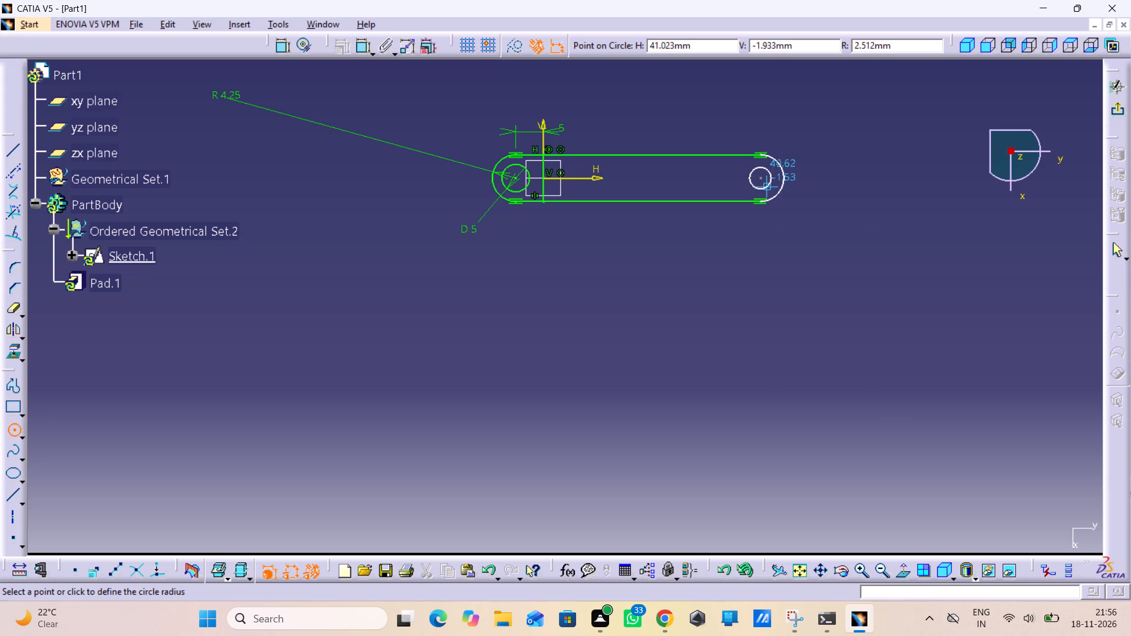
left_click(768, 187)
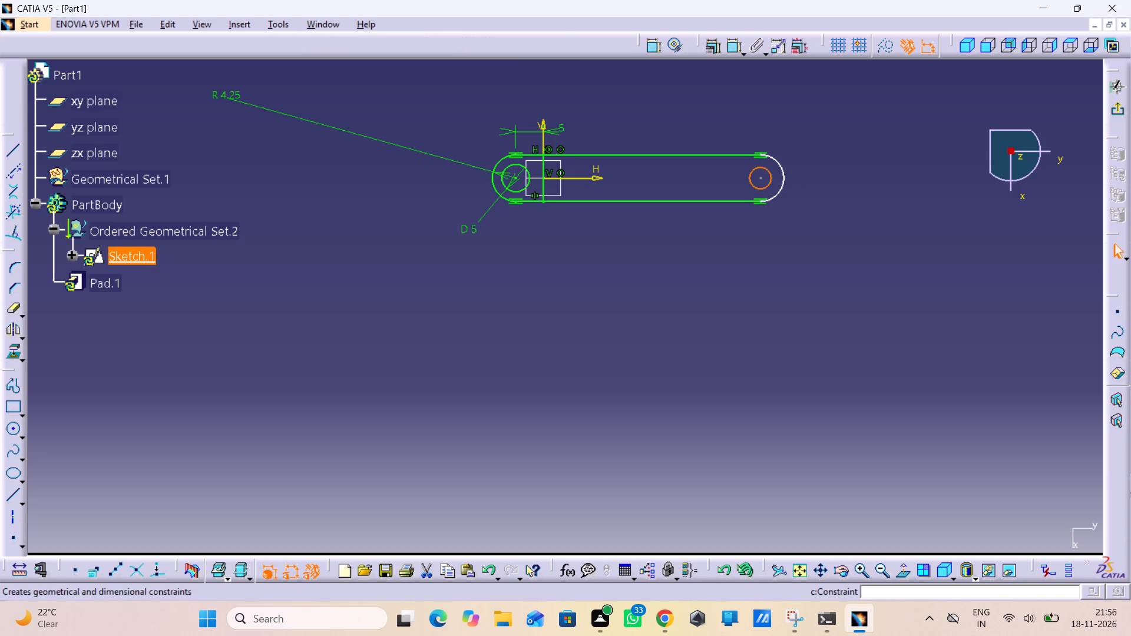
left_click(734, 48)
left_click(803, 134)
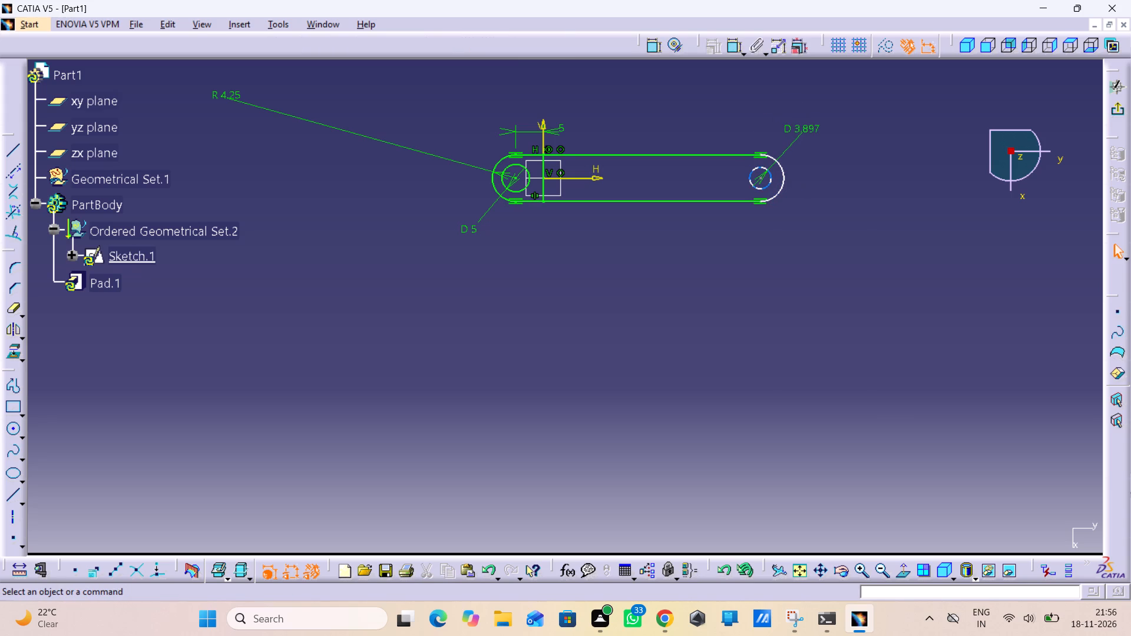
double_click(803, 128)
key("5")
key("Return")
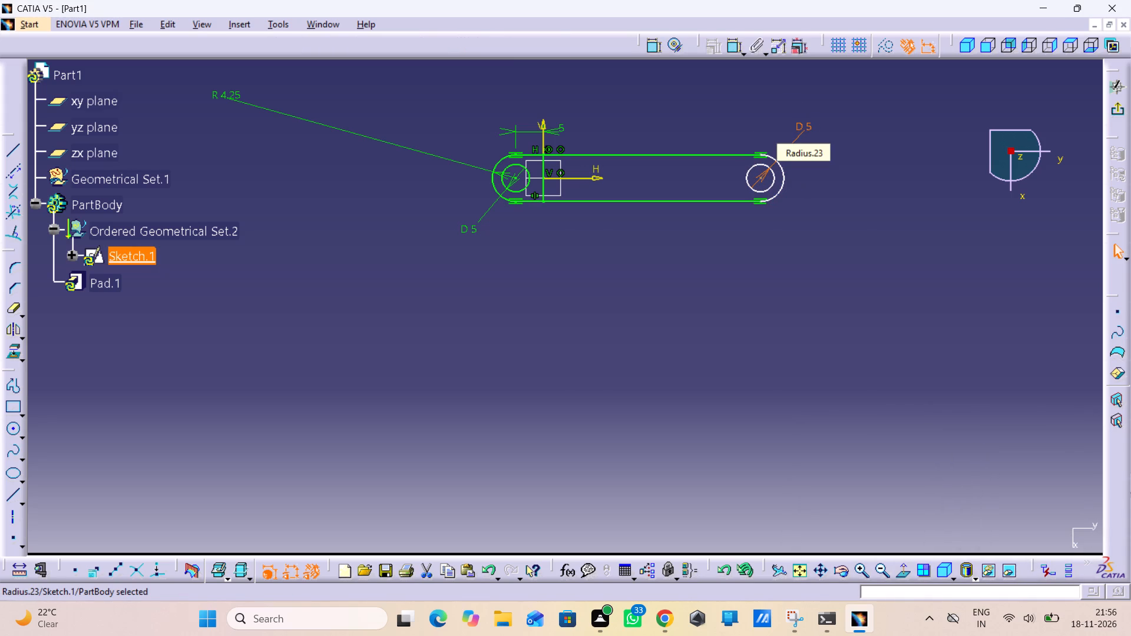
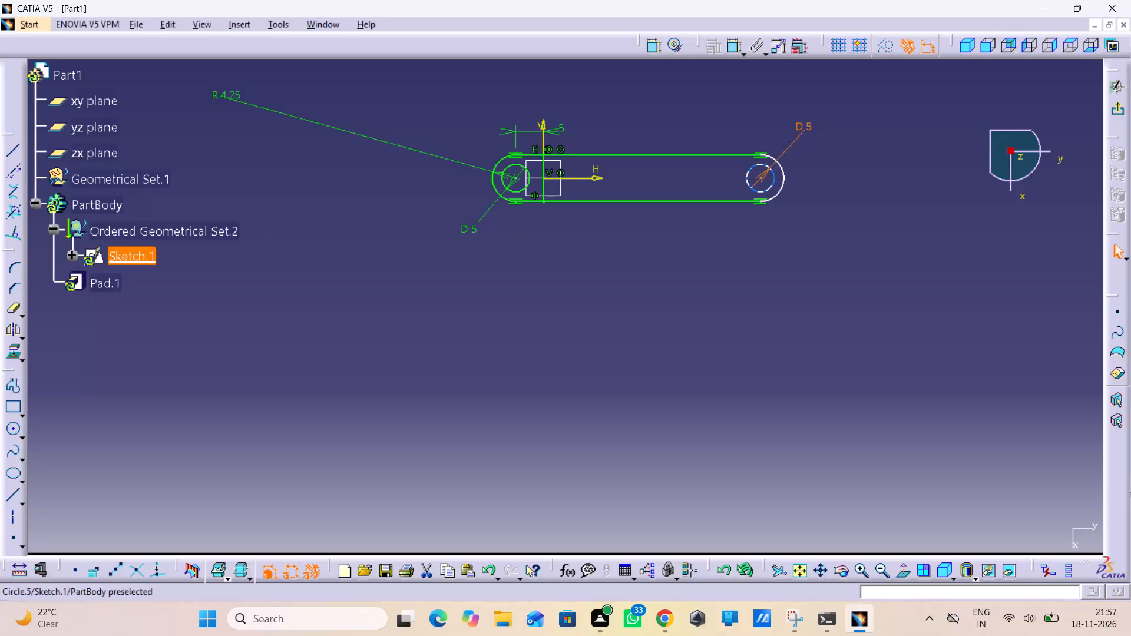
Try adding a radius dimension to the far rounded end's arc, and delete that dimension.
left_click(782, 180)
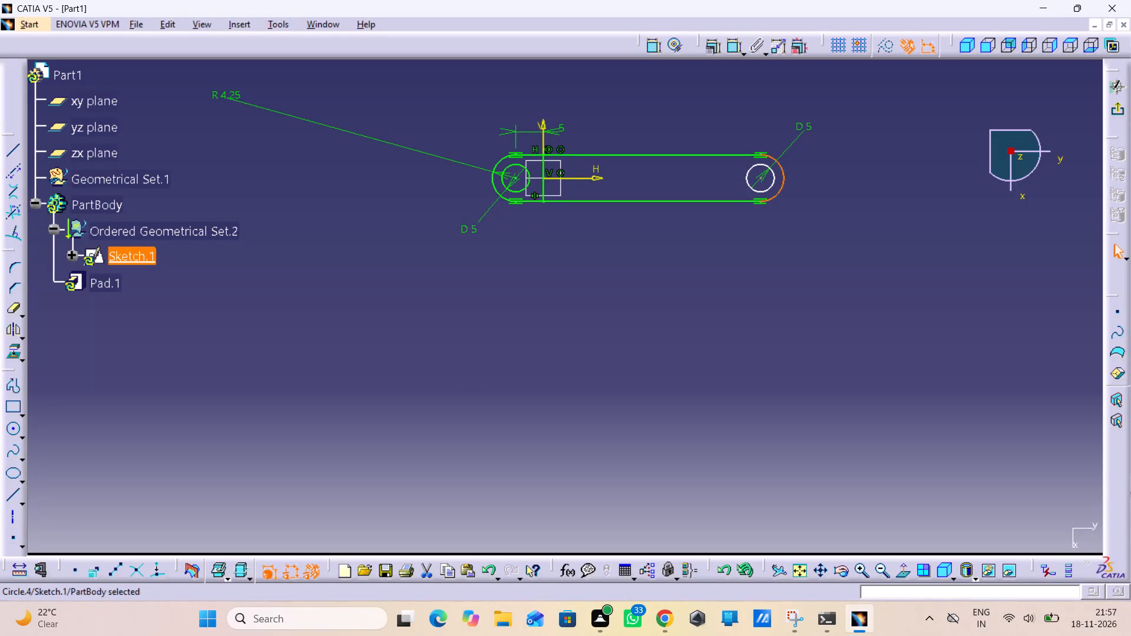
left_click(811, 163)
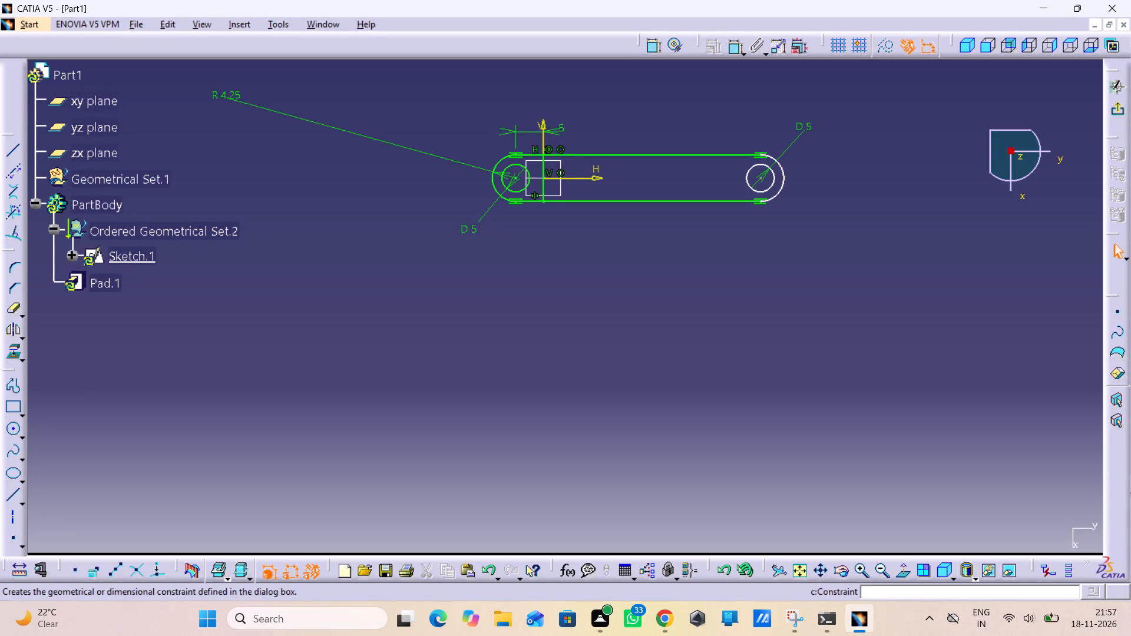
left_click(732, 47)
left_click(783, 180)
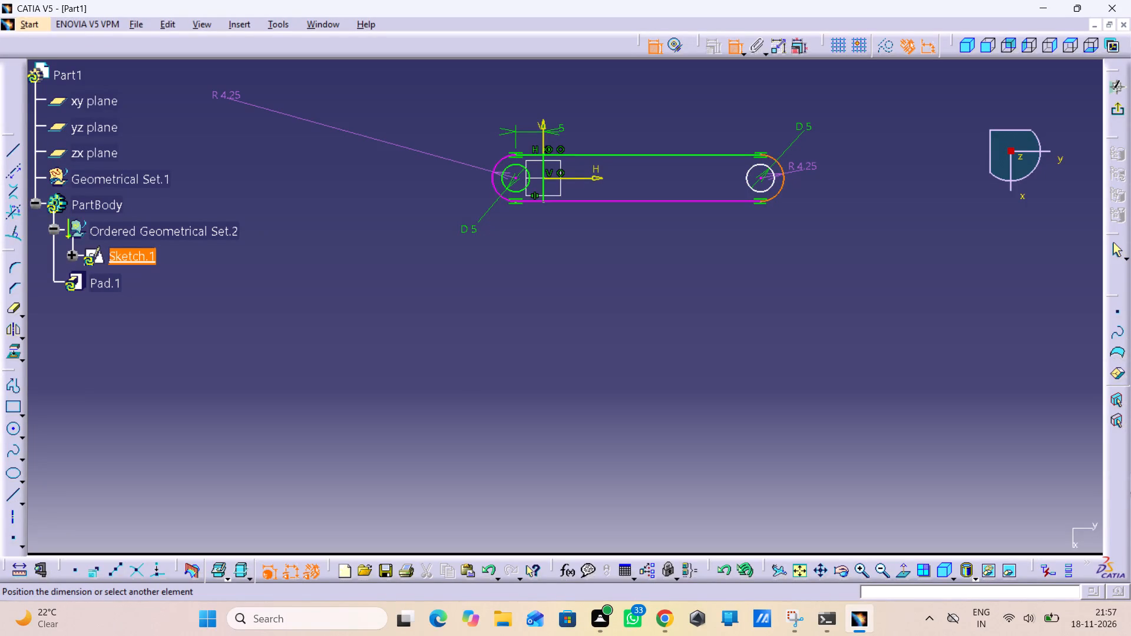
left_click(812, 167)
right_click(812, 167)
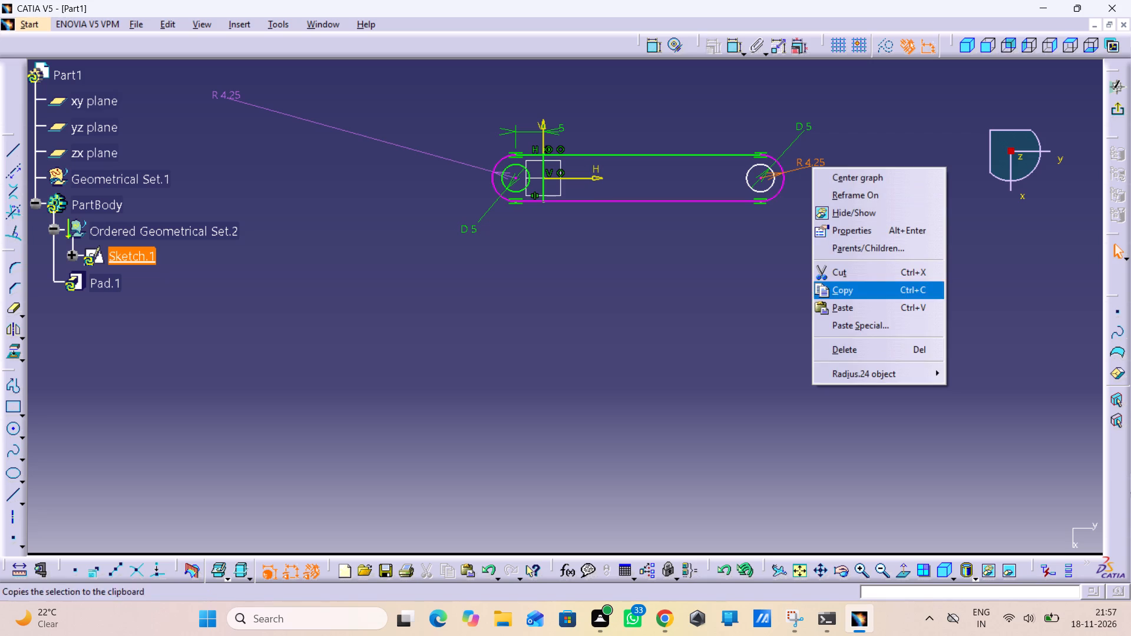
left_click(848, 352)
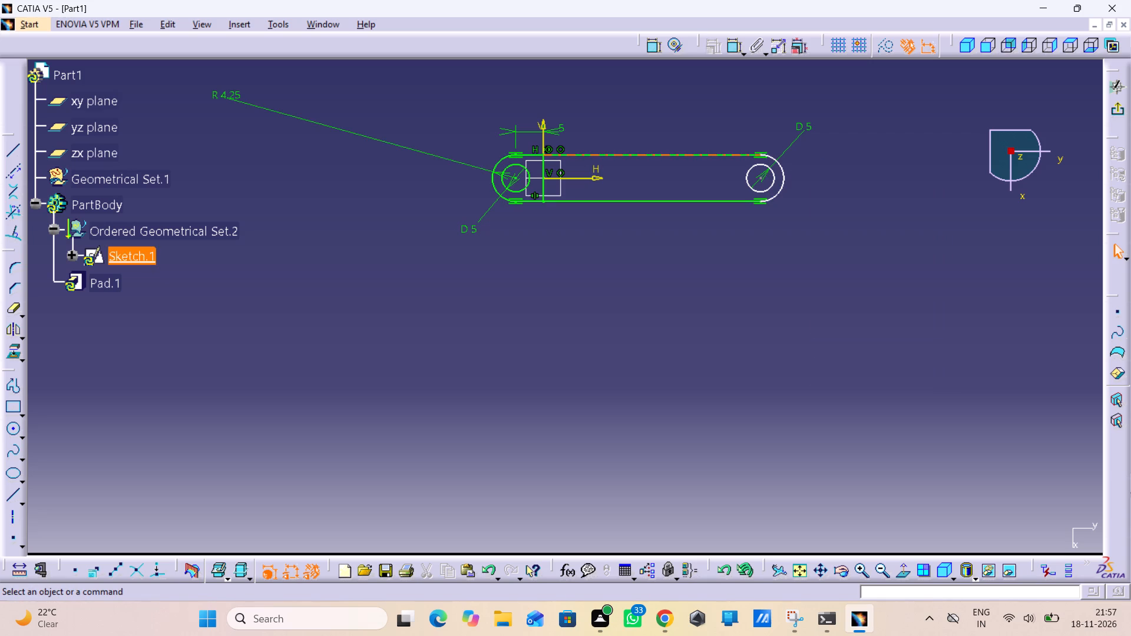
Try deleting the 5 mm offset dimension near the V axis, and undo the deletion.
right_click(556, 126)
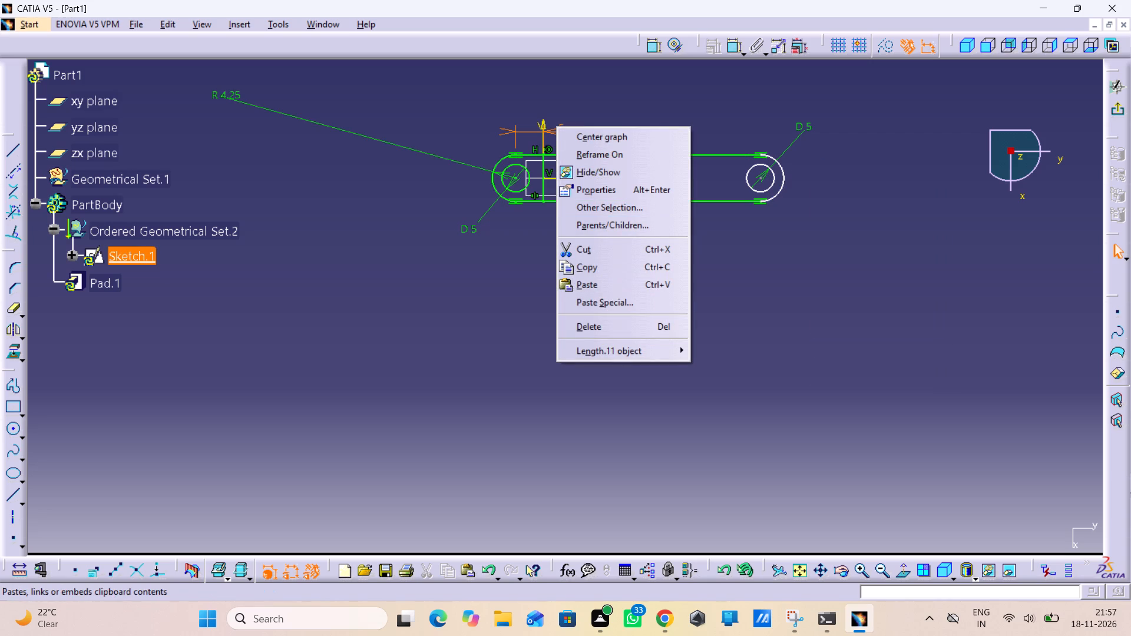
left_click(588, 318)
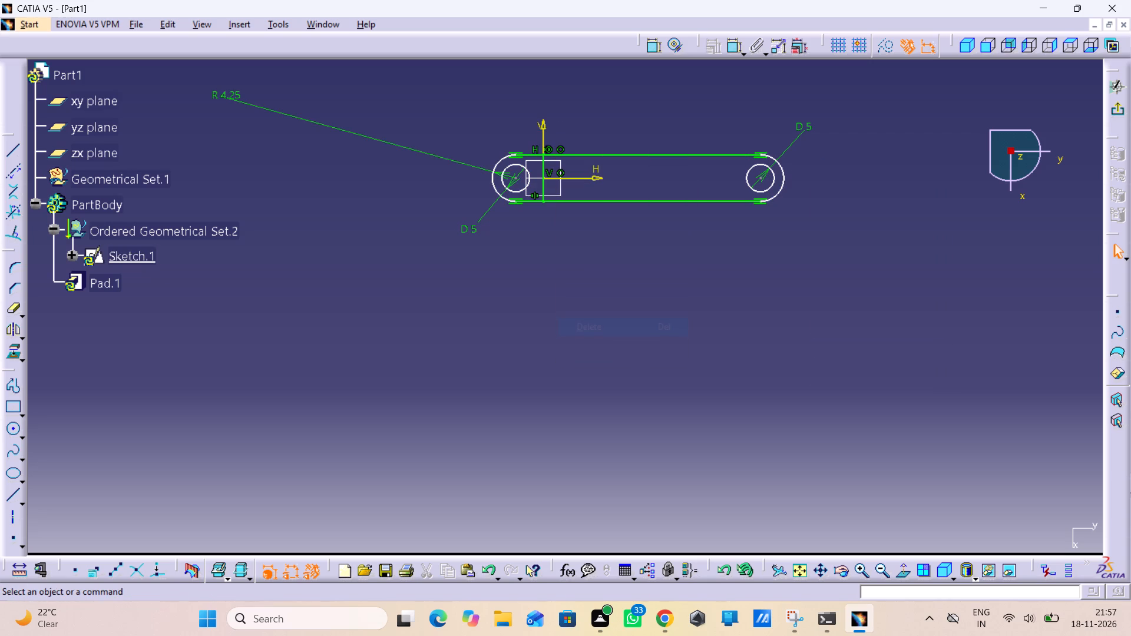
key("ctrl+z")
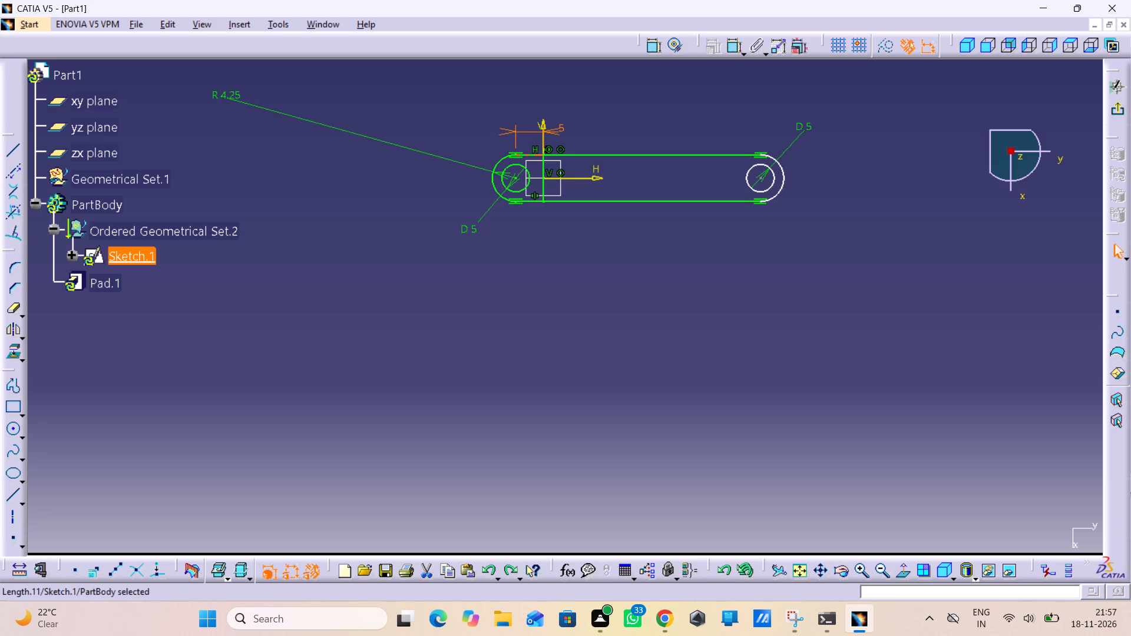
Delete the 5 mm offset dimension and the vertical line lying on the V axis.
right_click(527, 128)
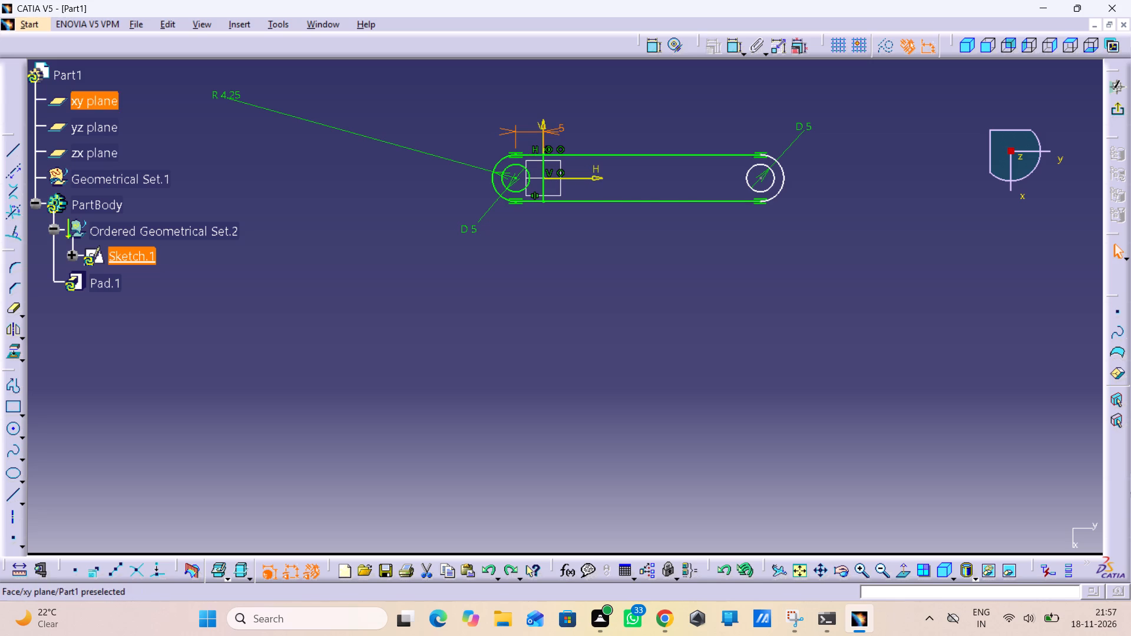
right_click(555, 132)
left_click(600, 336)
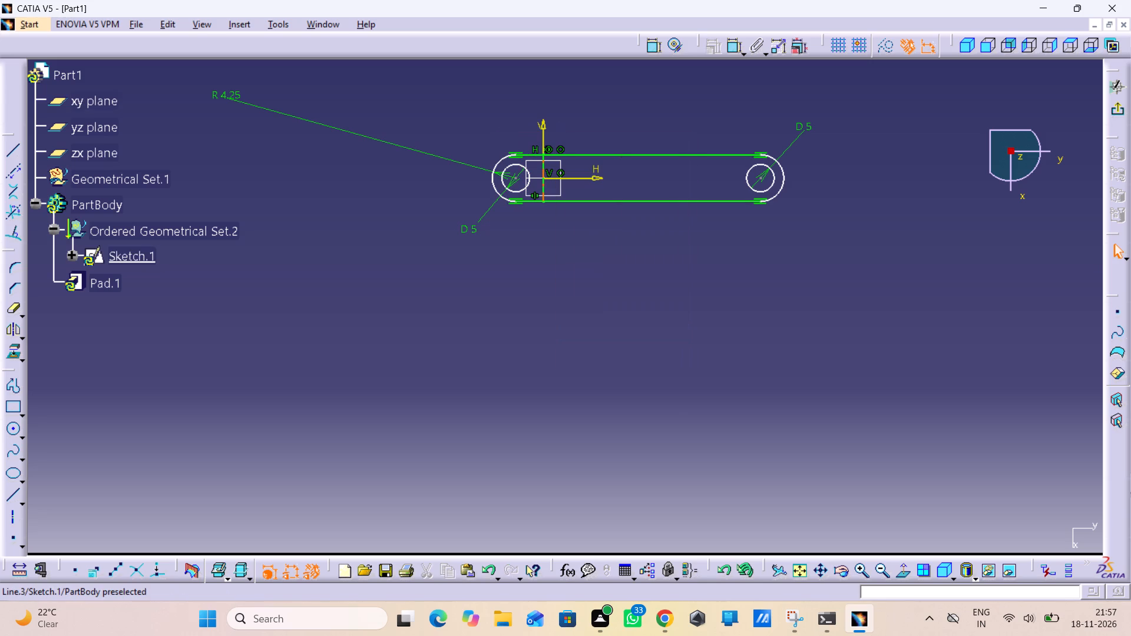
right_click(542, 183)
left_click(583, 379)
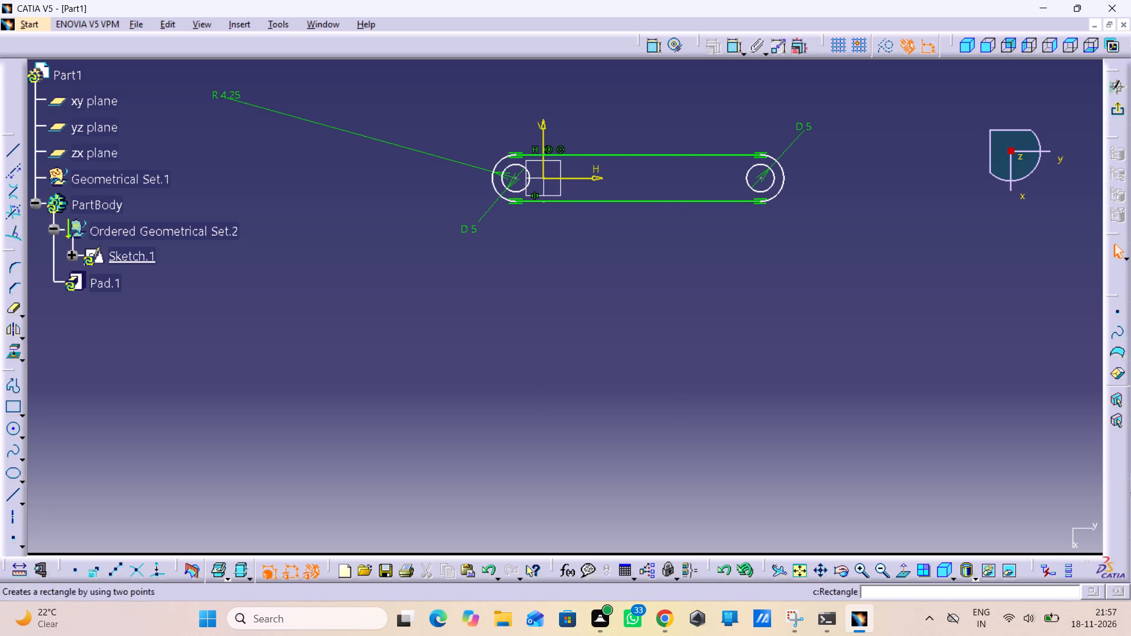
Dimension the distance between the two holes' centre points and set it to 33 mm.
double_click(647, 45)
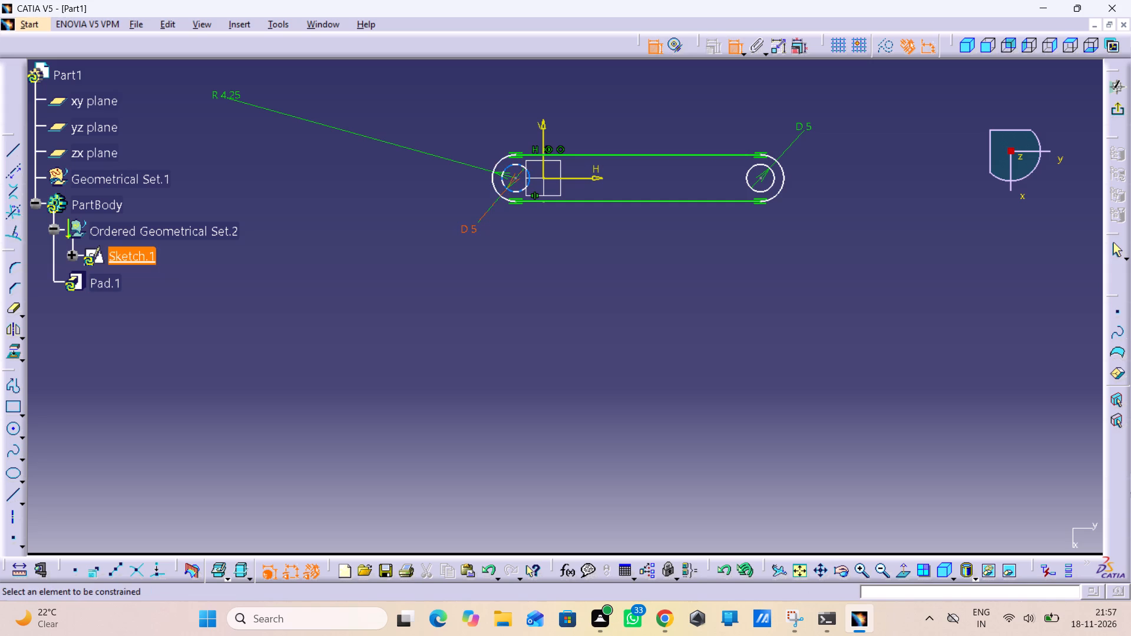
left_click(518, 177)
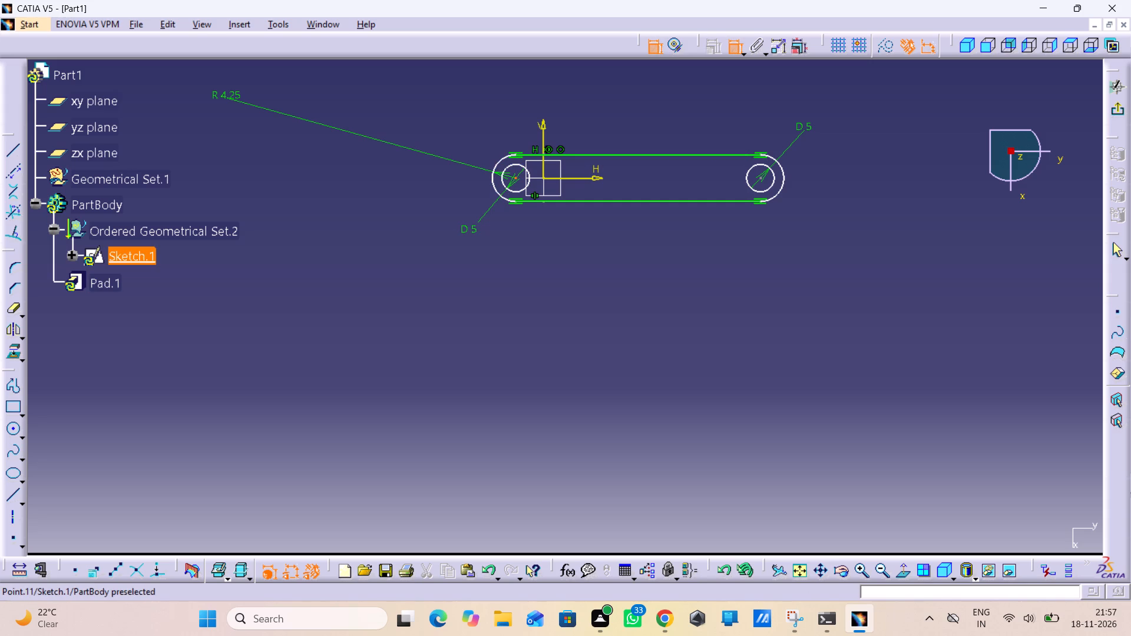
left_click(762, 181)
left_click(762, 177)
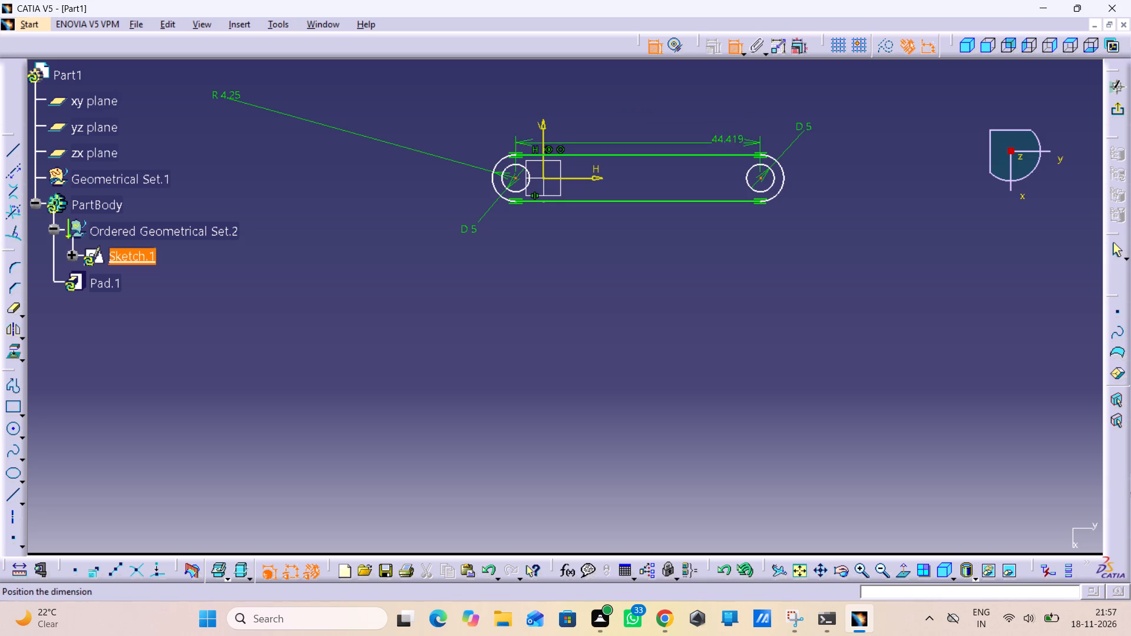
left_click(654, 113)
double_click(654, 108)
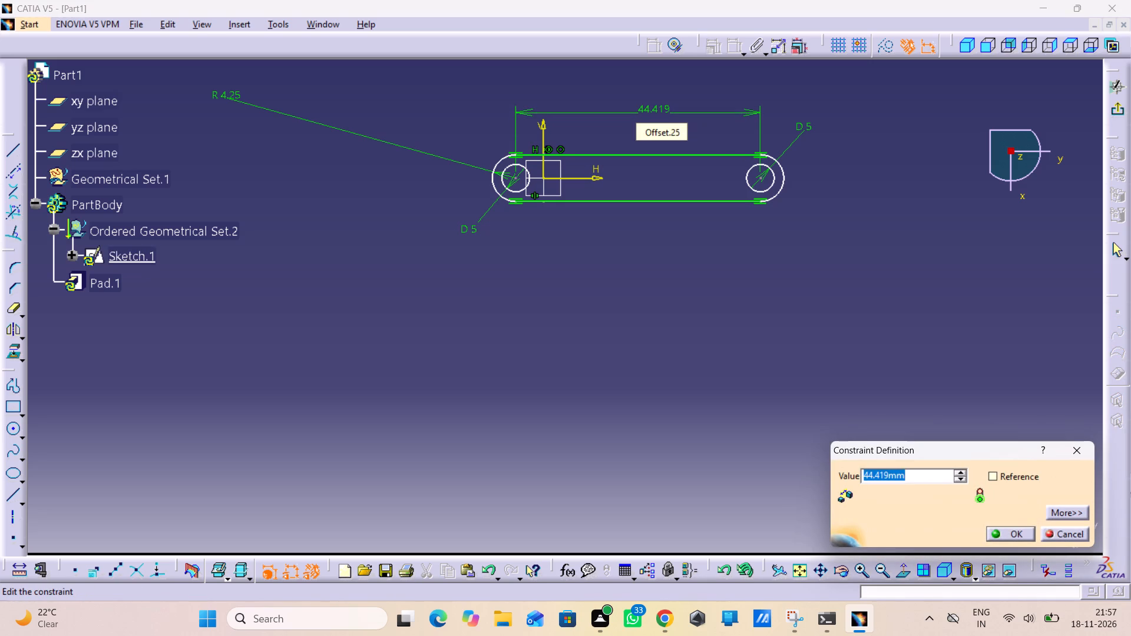
type("33")
key("Return")
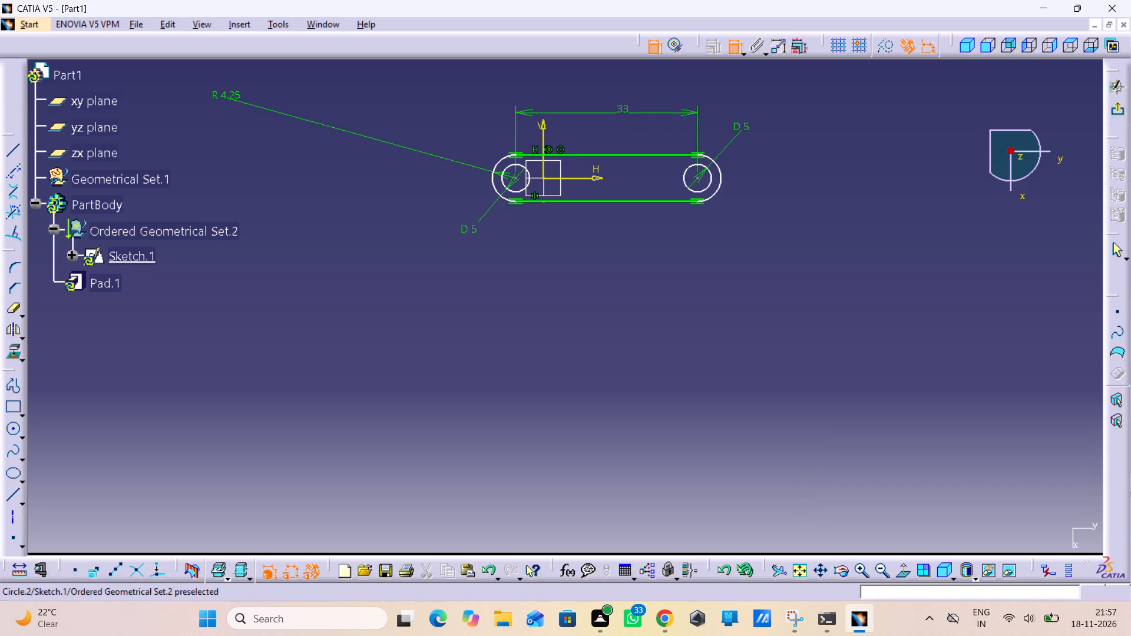
Draw a vertical line from the upper to the lower edge, about 1 mm from the V axis towards the far hole.
left_click(12, 492)
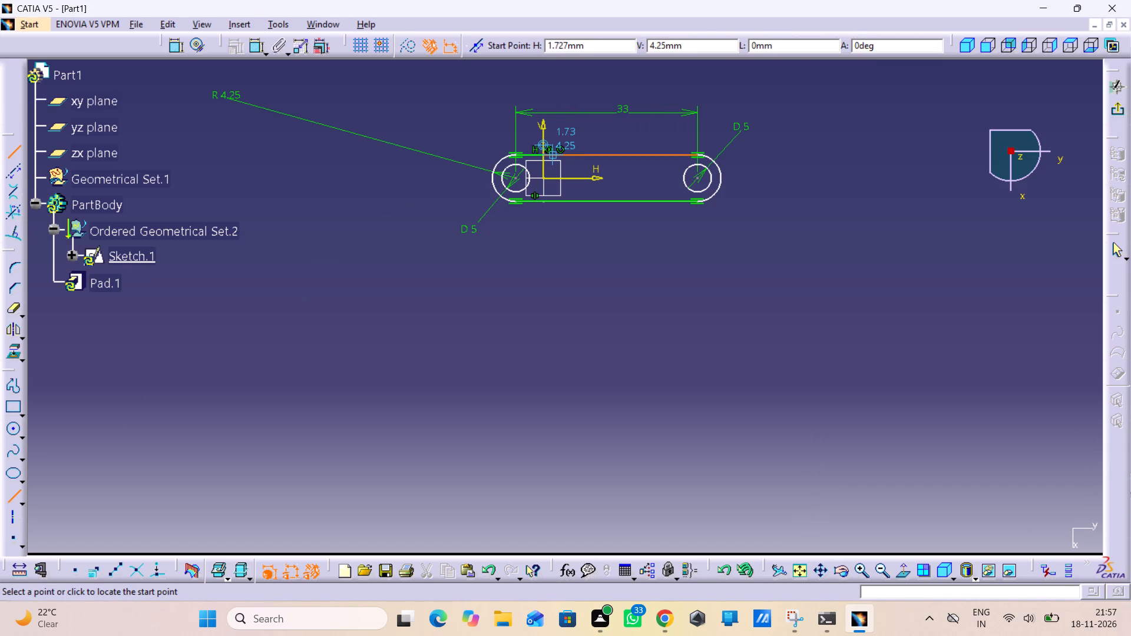
left_click_drag(550, 157, 548, 164)
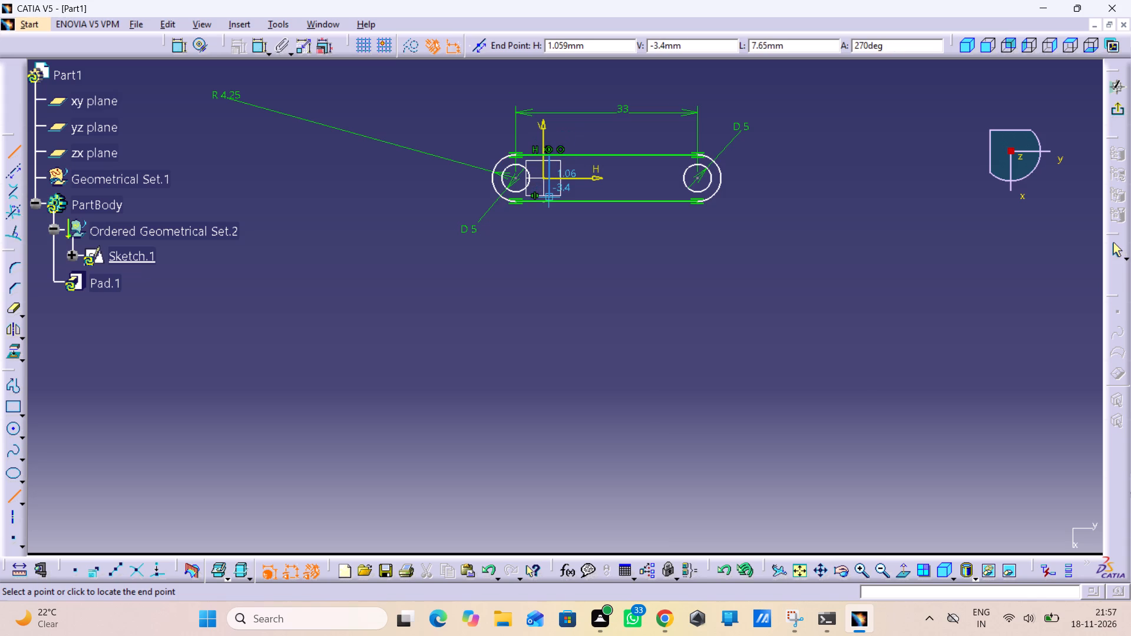
left_click(553, 202)
left_click(664, 137)
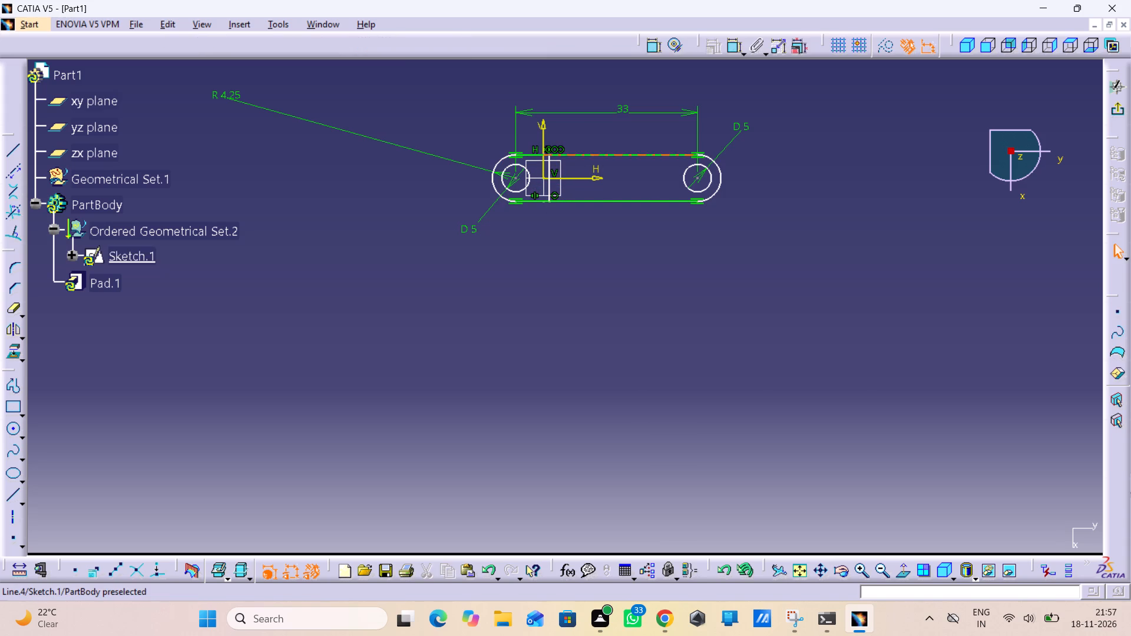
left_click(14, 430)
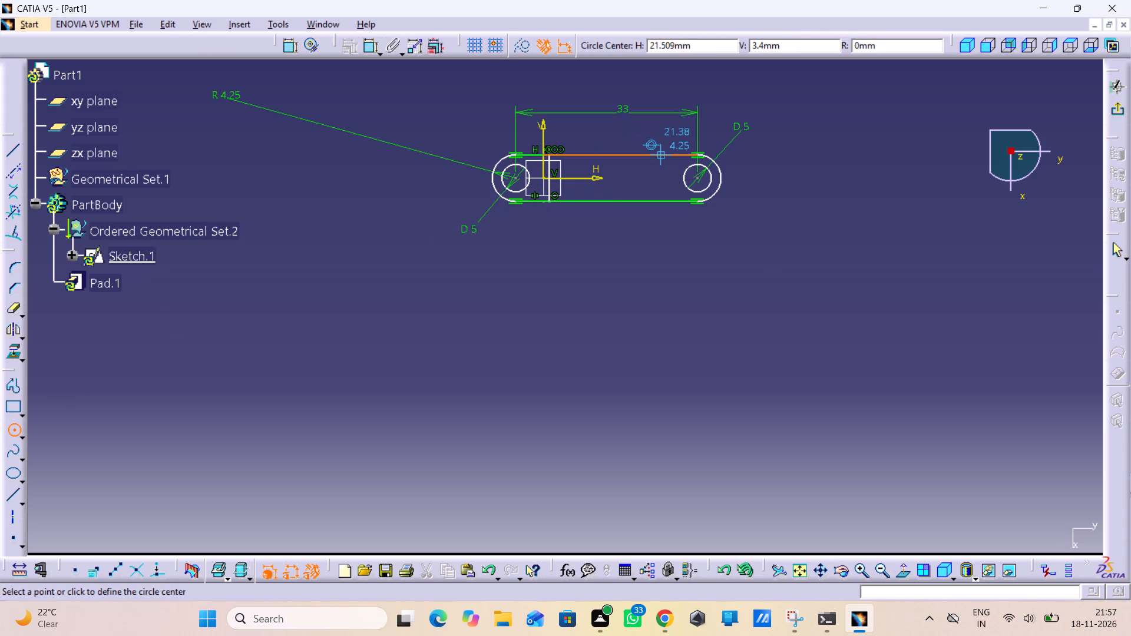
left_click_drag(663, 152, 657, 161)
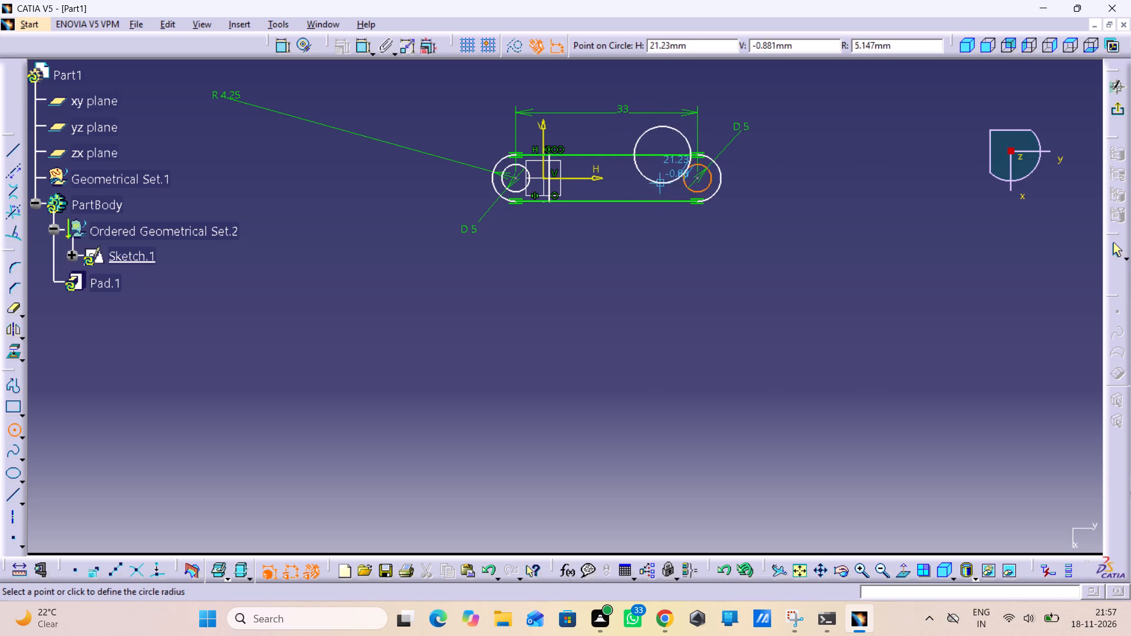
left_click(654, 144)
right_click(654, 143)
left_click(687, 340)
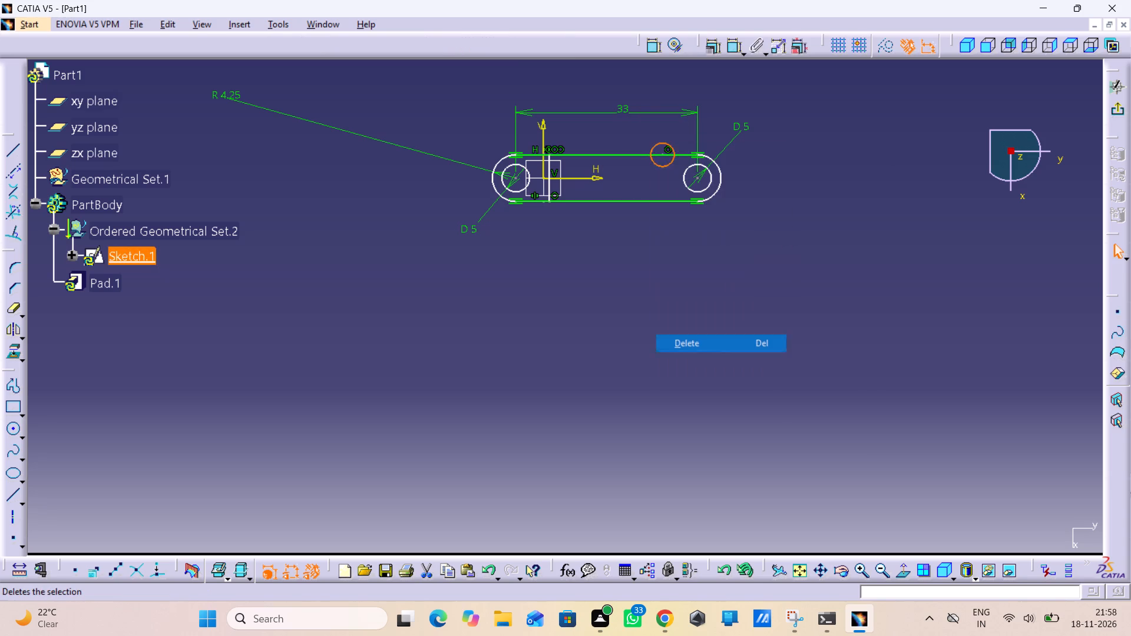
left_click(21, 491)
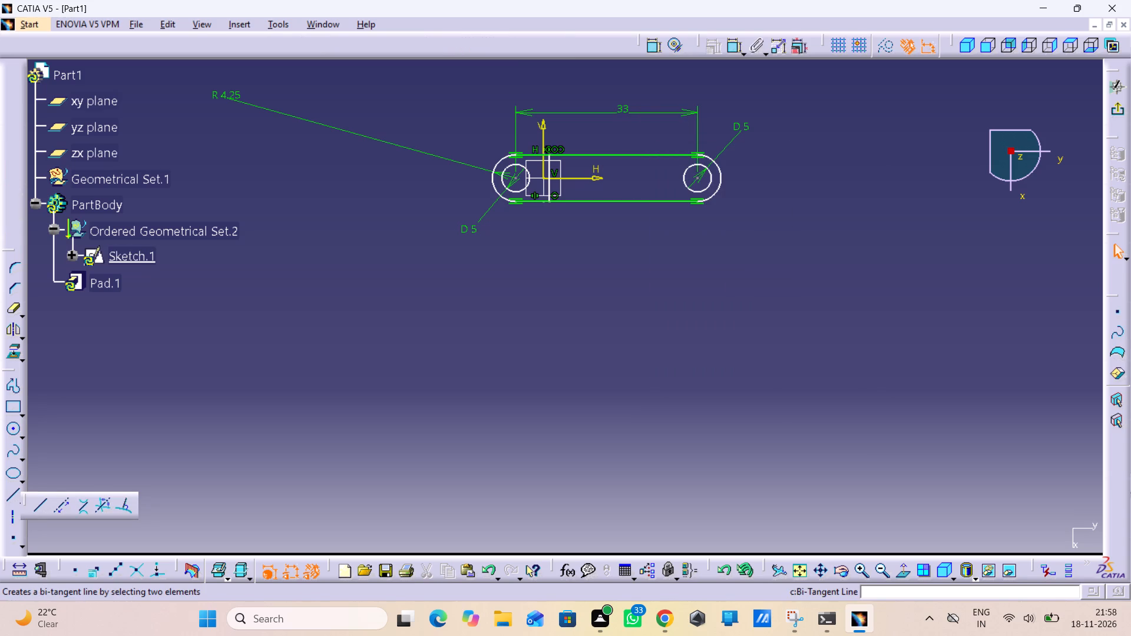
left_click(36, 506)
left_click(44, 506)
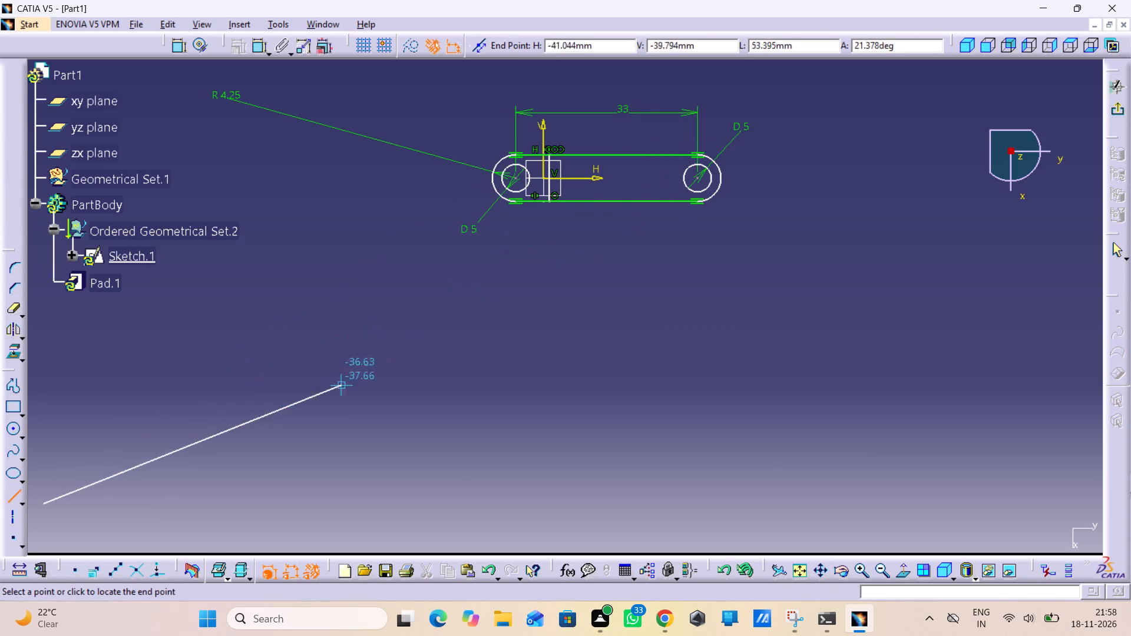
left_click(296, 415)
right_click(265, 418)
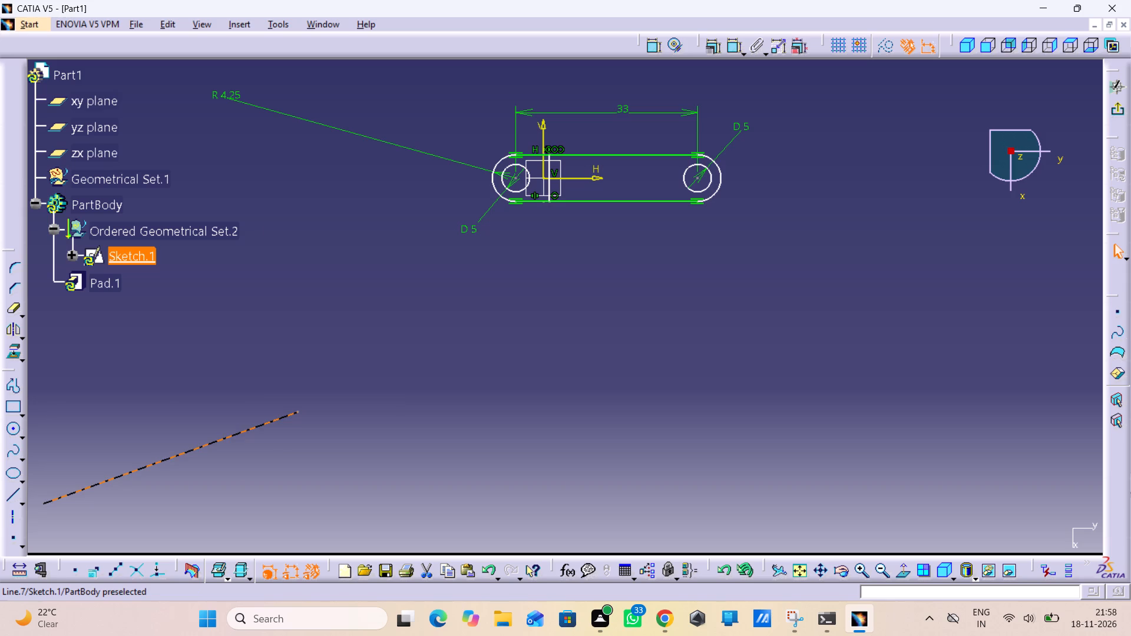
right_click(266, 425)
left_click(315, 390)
Draw a second vertical line from the upper to the lower edge near the far hole, about 20.7 mm from the V axis.
left_click(18, 489)
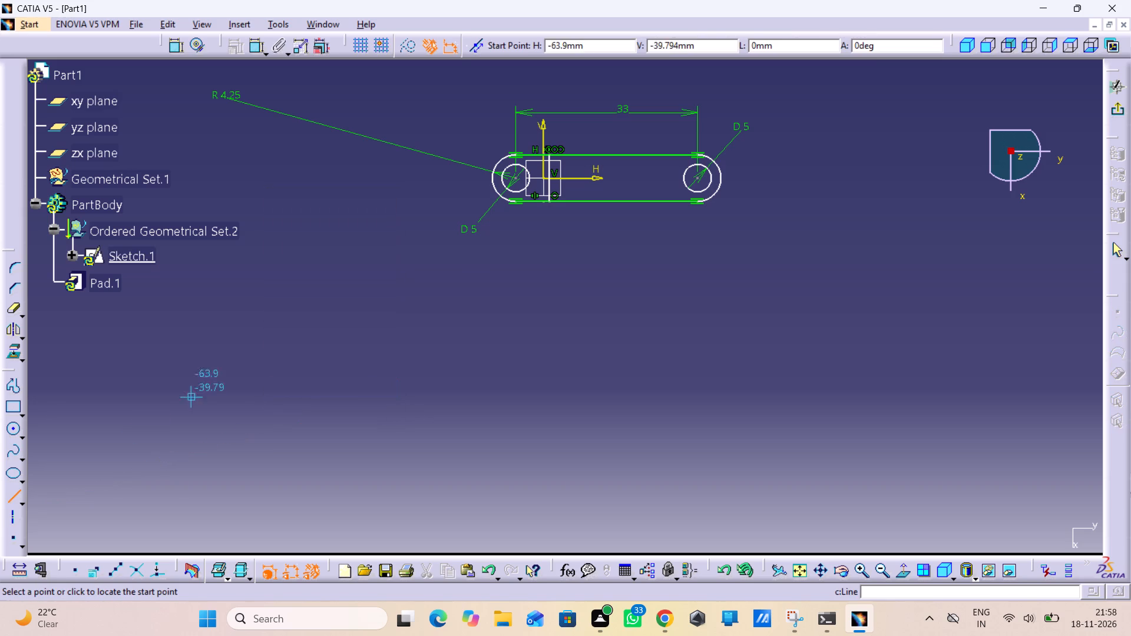
left_click(658, 158)
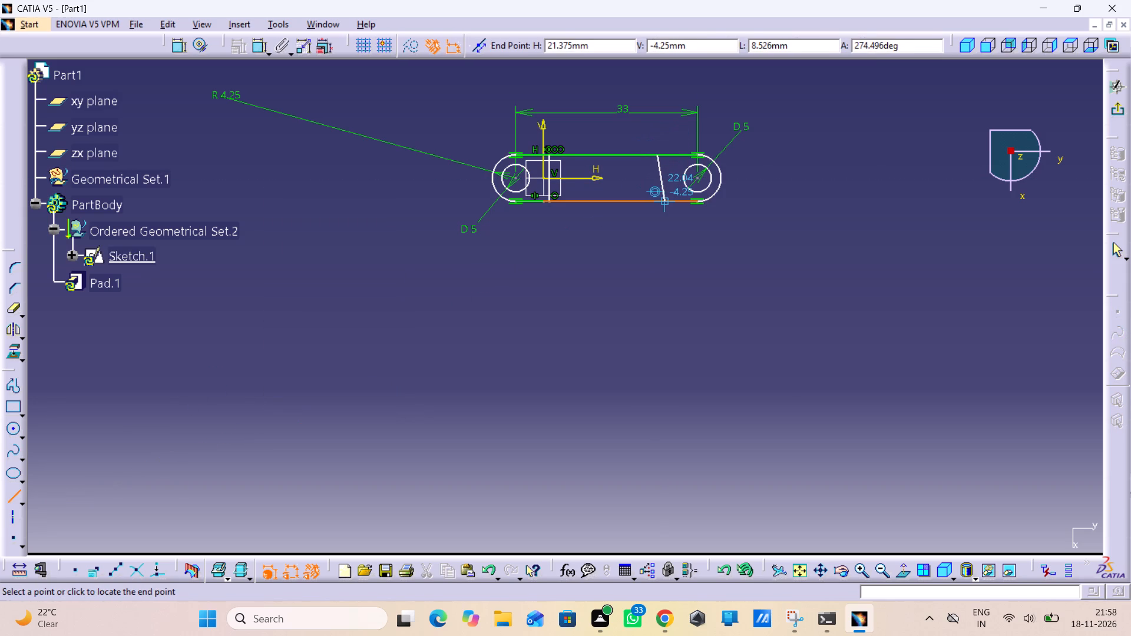
left_click_drag(658, 202, 658, 208)
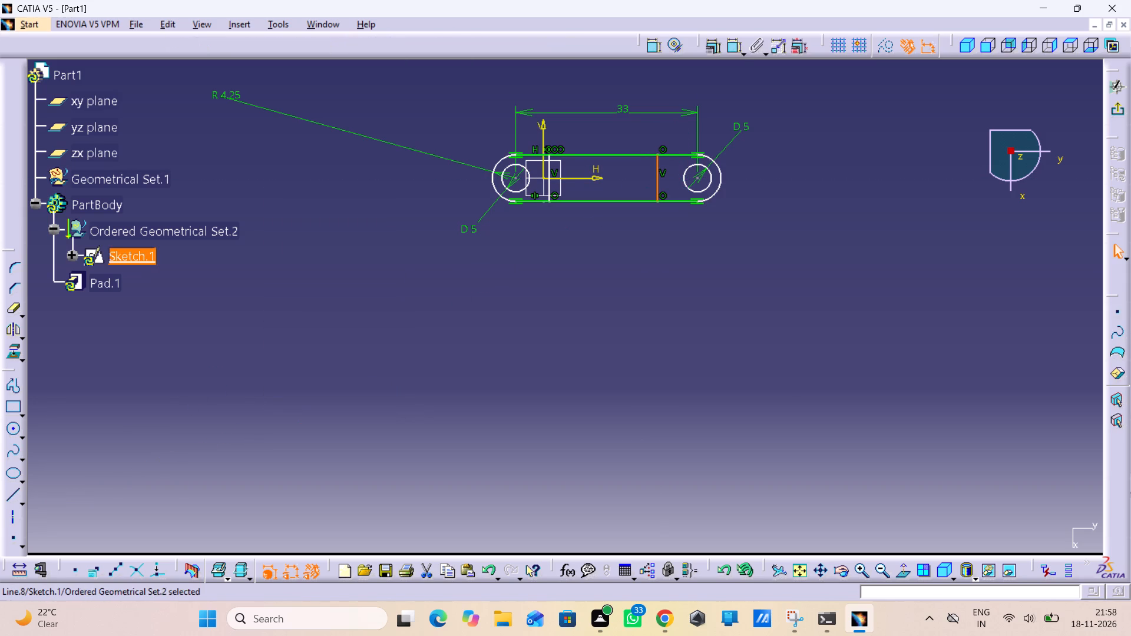
Dimension the distance between the two vertical lines and set it to 22 mm.
double_click(729, 45)
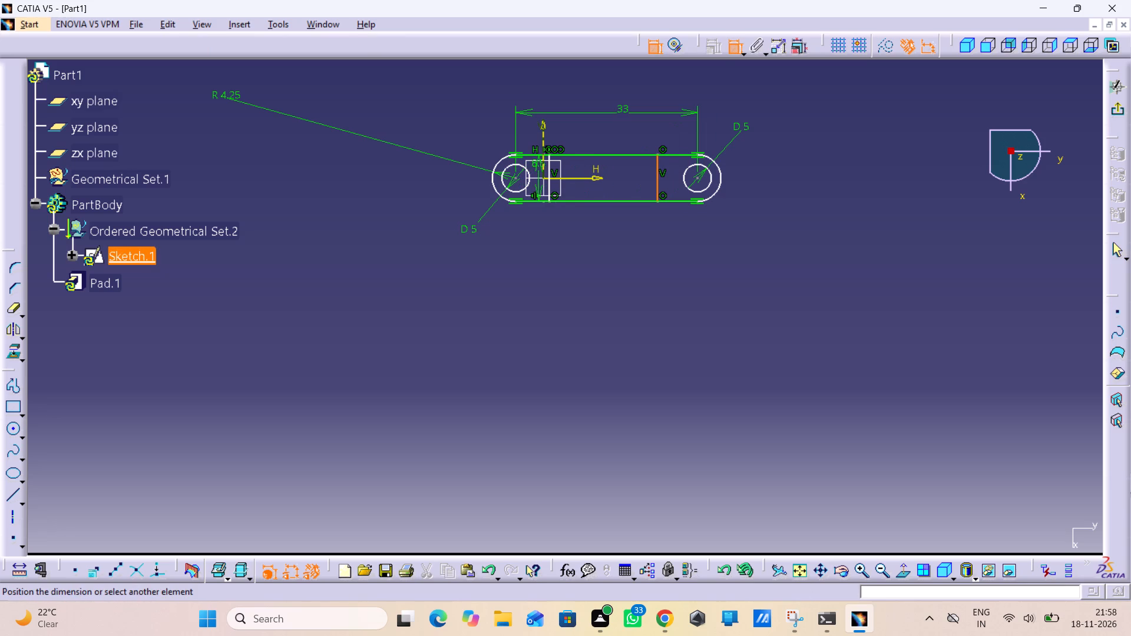
left_click(550, 168)
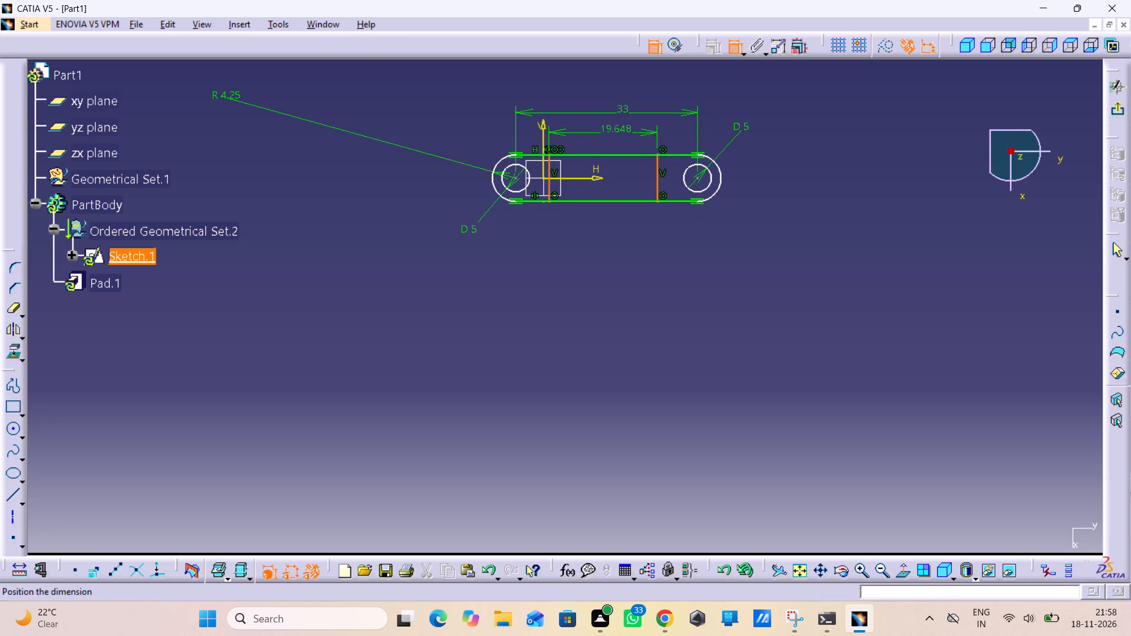
left_click(623, 132)
double_click(624, 128)
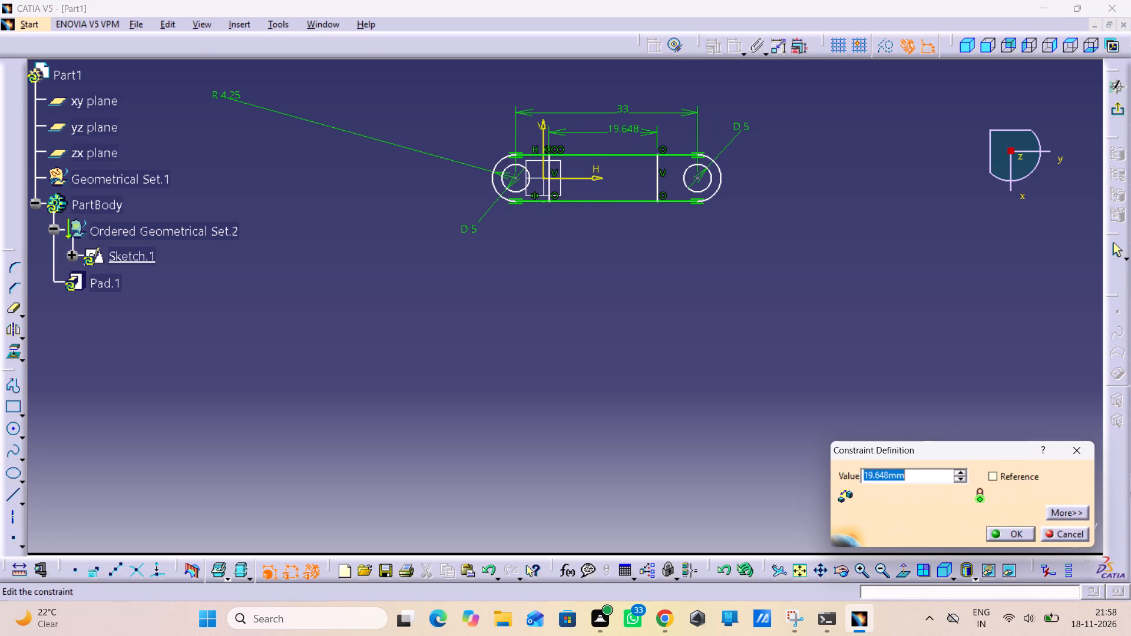
type("22")
key("Return")
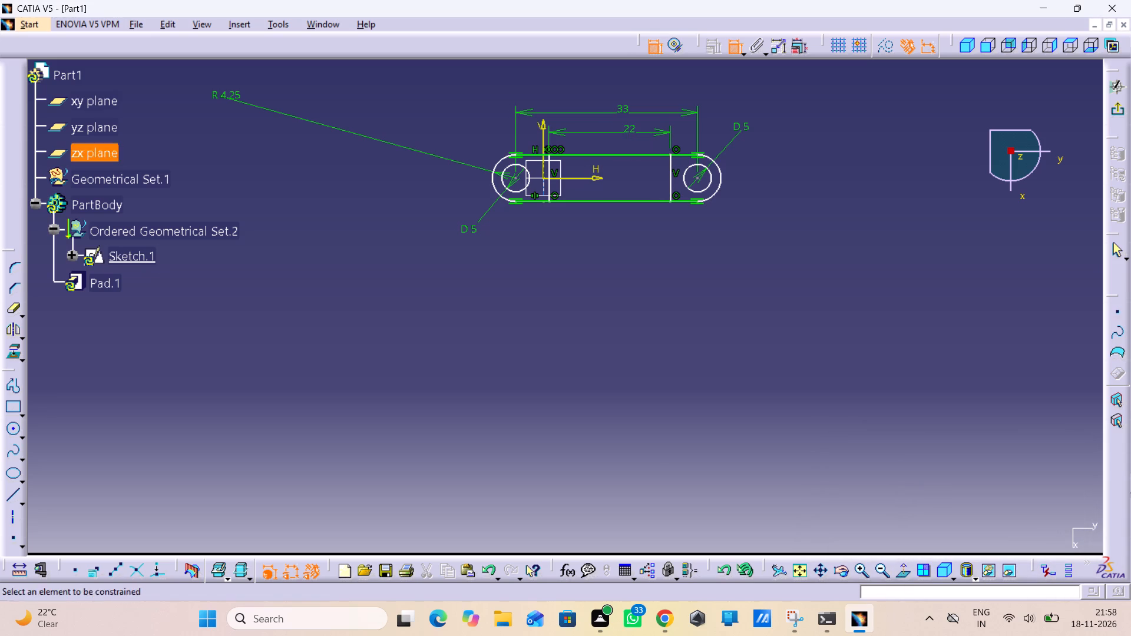
Constrain the two holes' centre points to be symmetric about the sketch's V axis.
middle_click_drag(534, 222, 519, 162)
right_click_drag(534, 222, 528, 211)
middle_click_drag(519, 163, 510, 217)
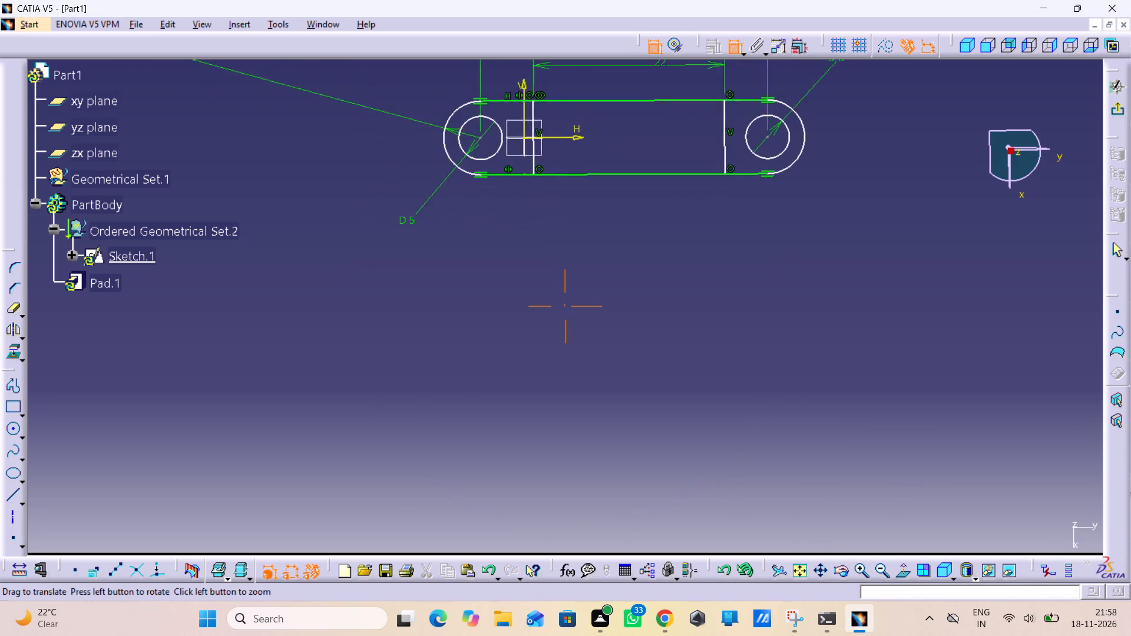
middle_click_drag(510, 217, 518, 309)
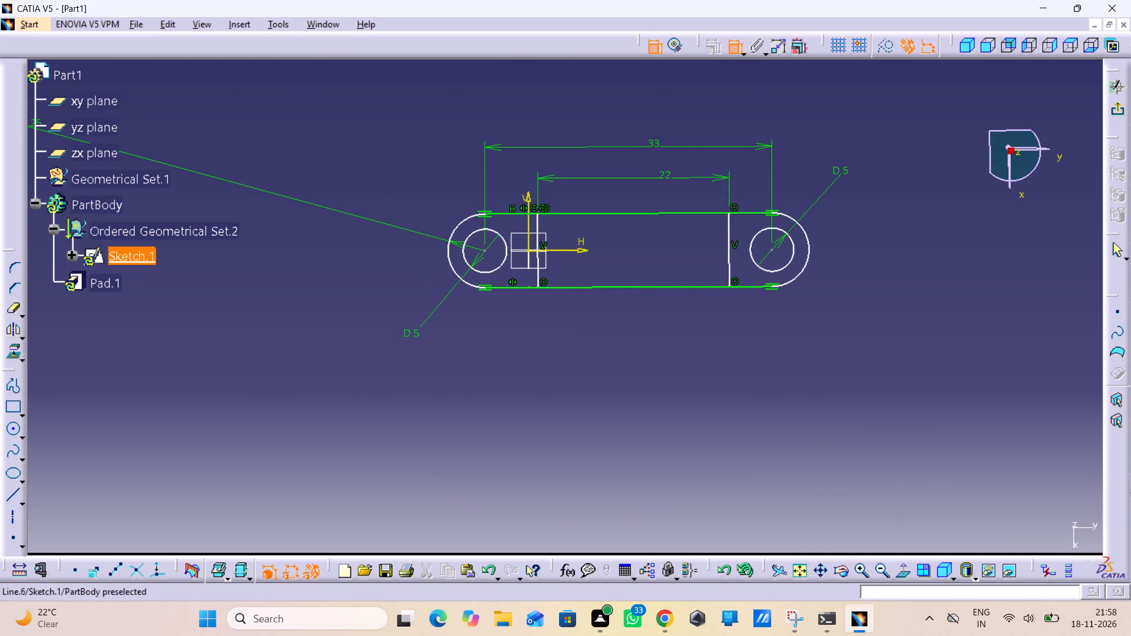
left_click(487, 253)
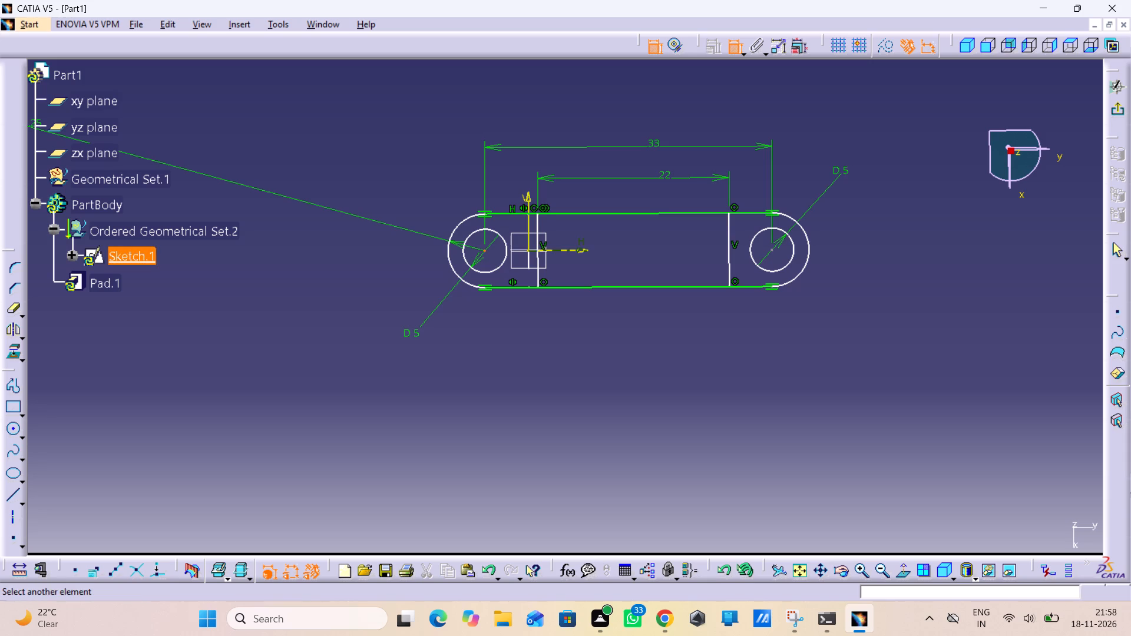
left_click(770, 249)
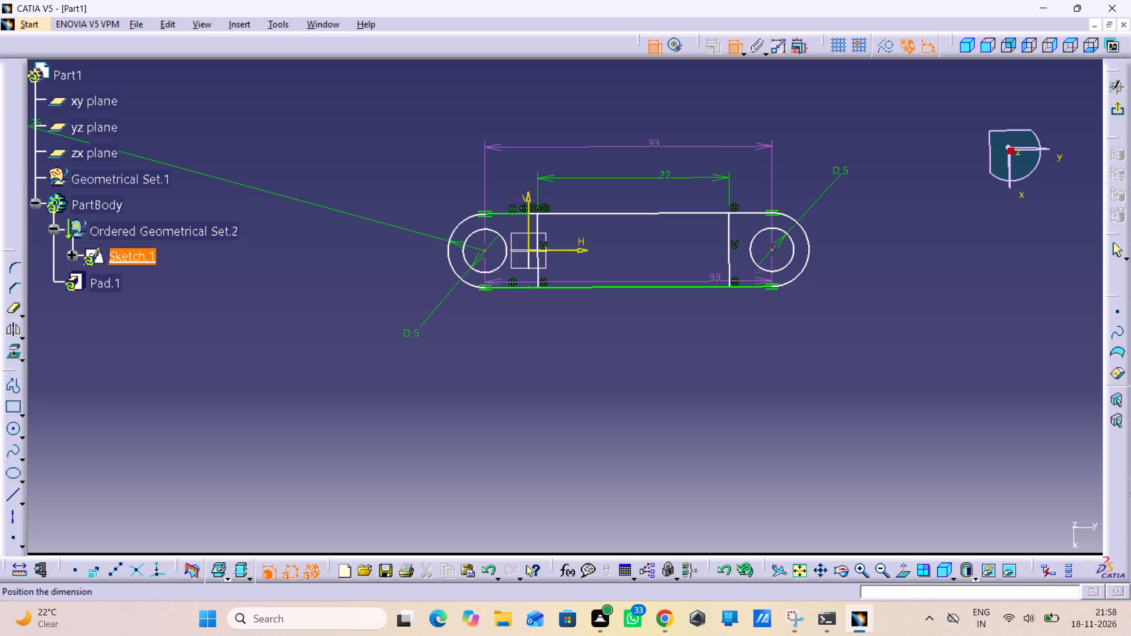
right_click(634, 327)
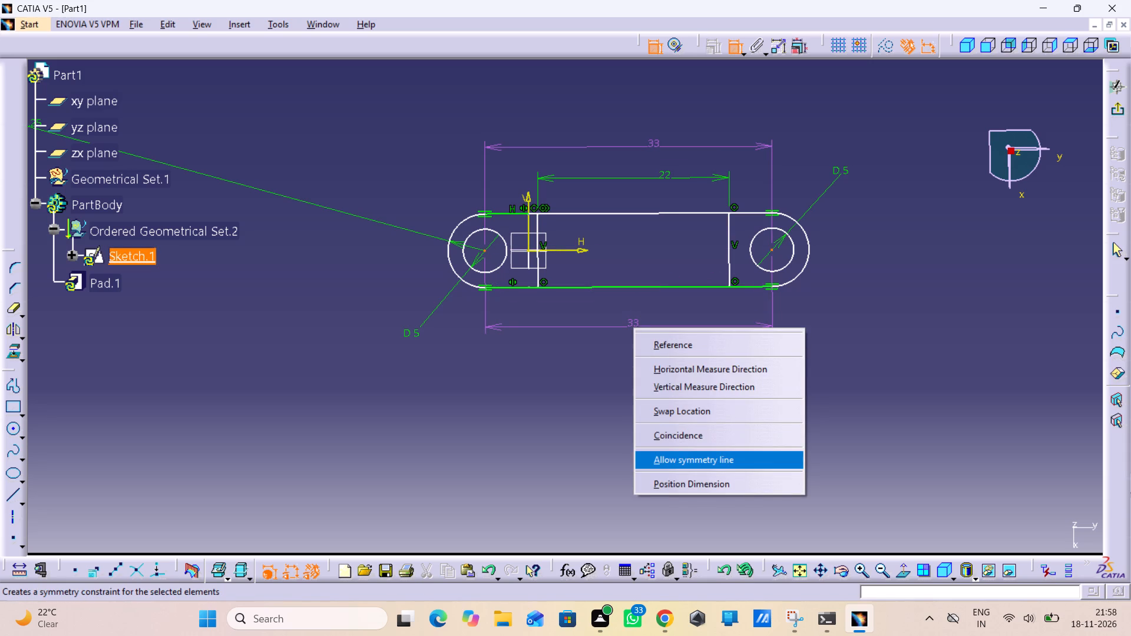
left_click(687, 456)
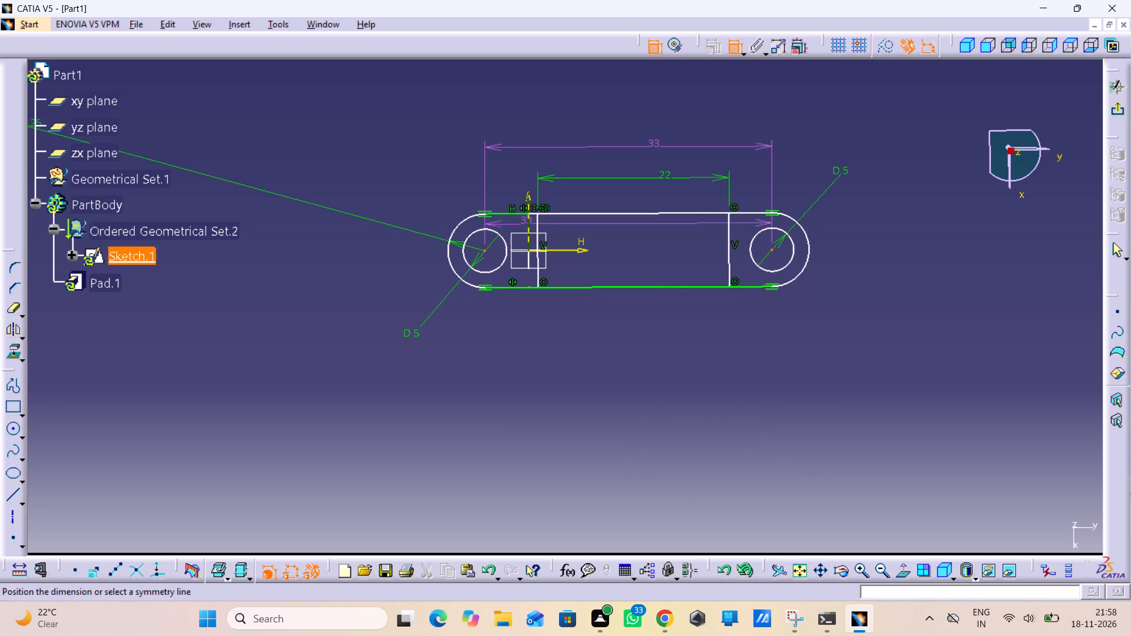
left_click(530, 223)
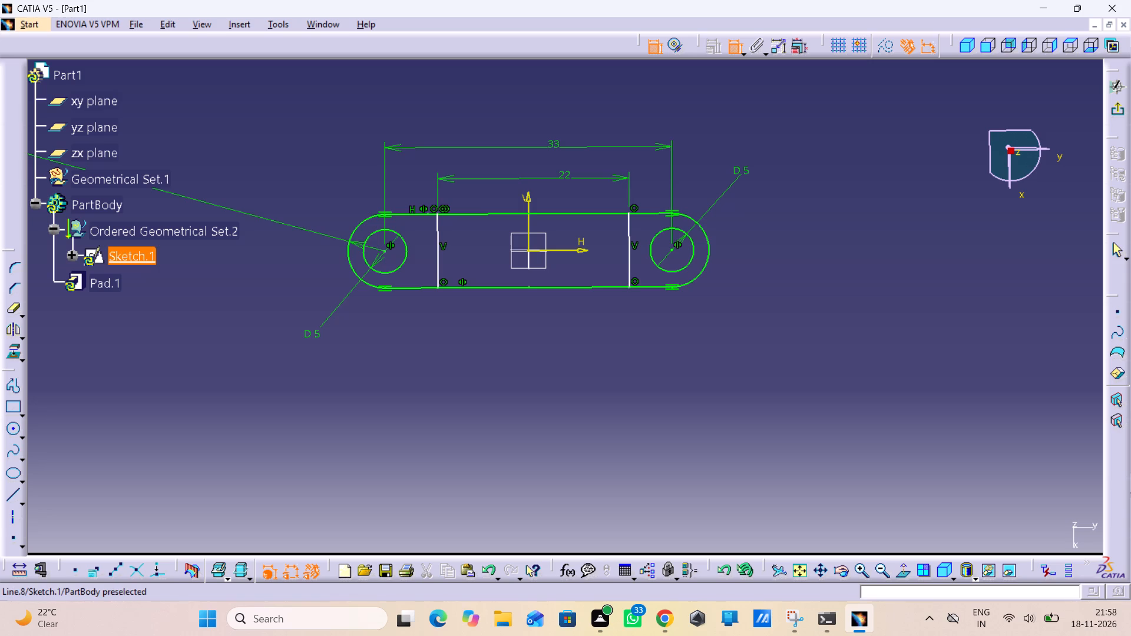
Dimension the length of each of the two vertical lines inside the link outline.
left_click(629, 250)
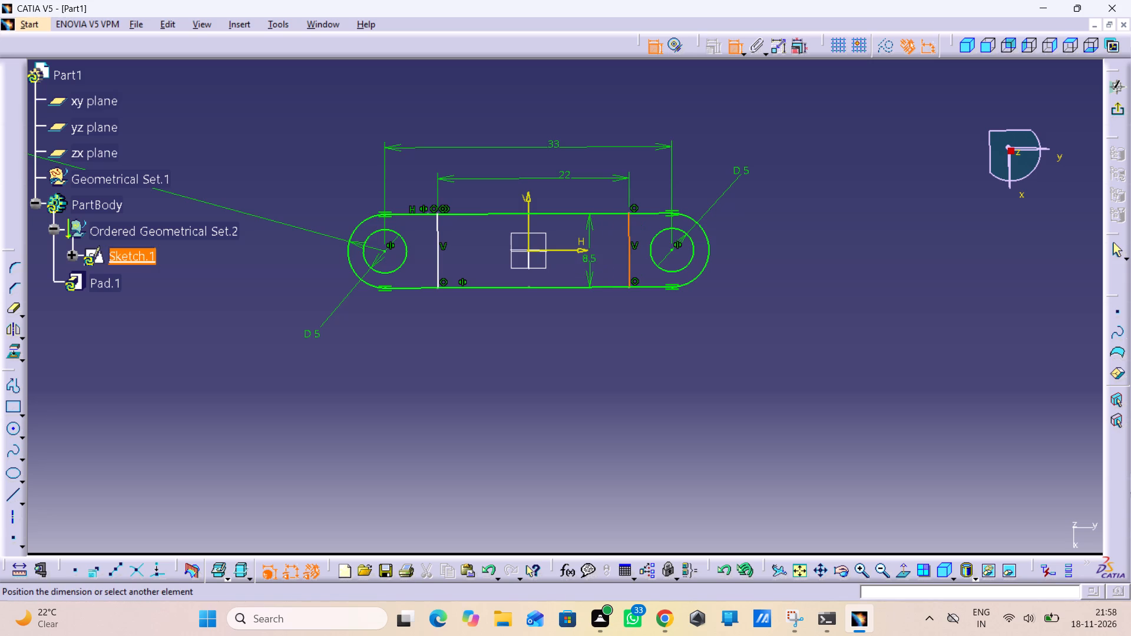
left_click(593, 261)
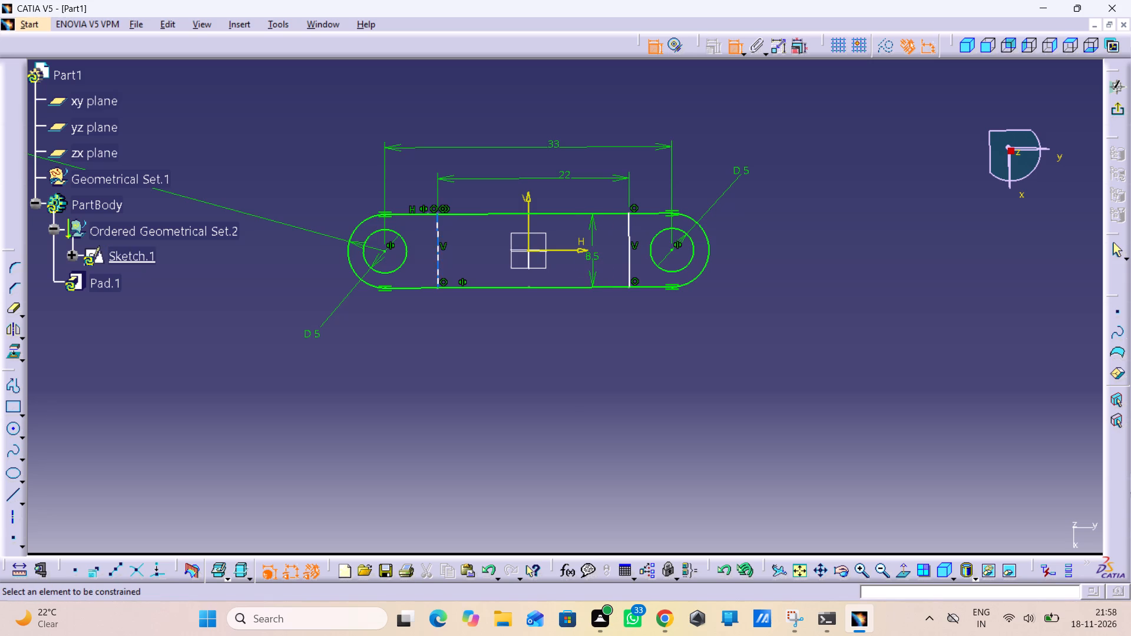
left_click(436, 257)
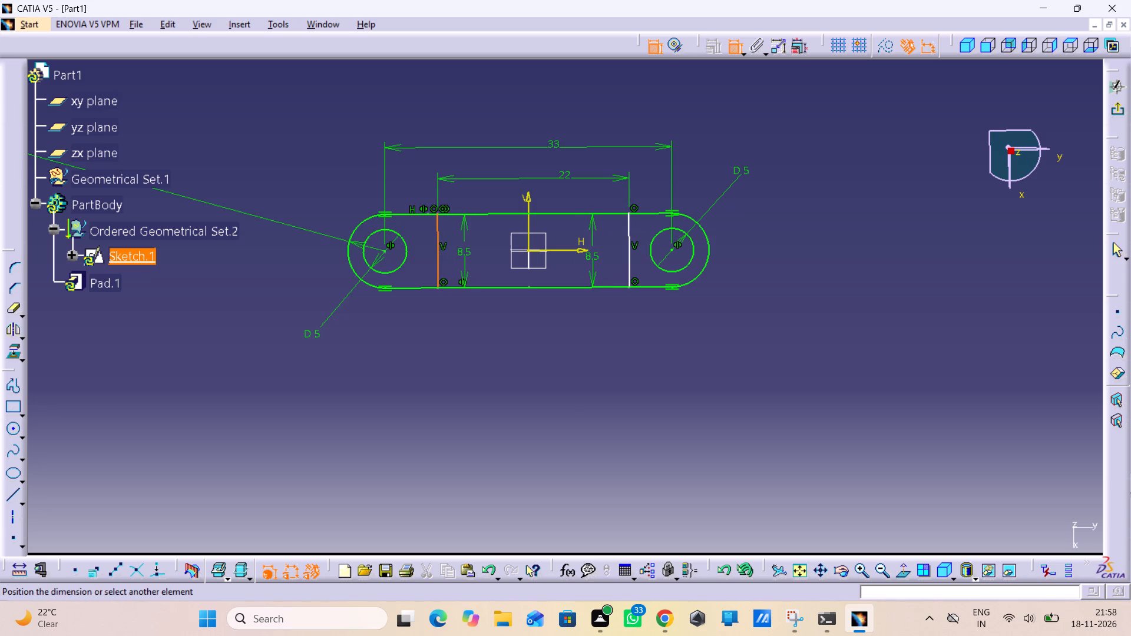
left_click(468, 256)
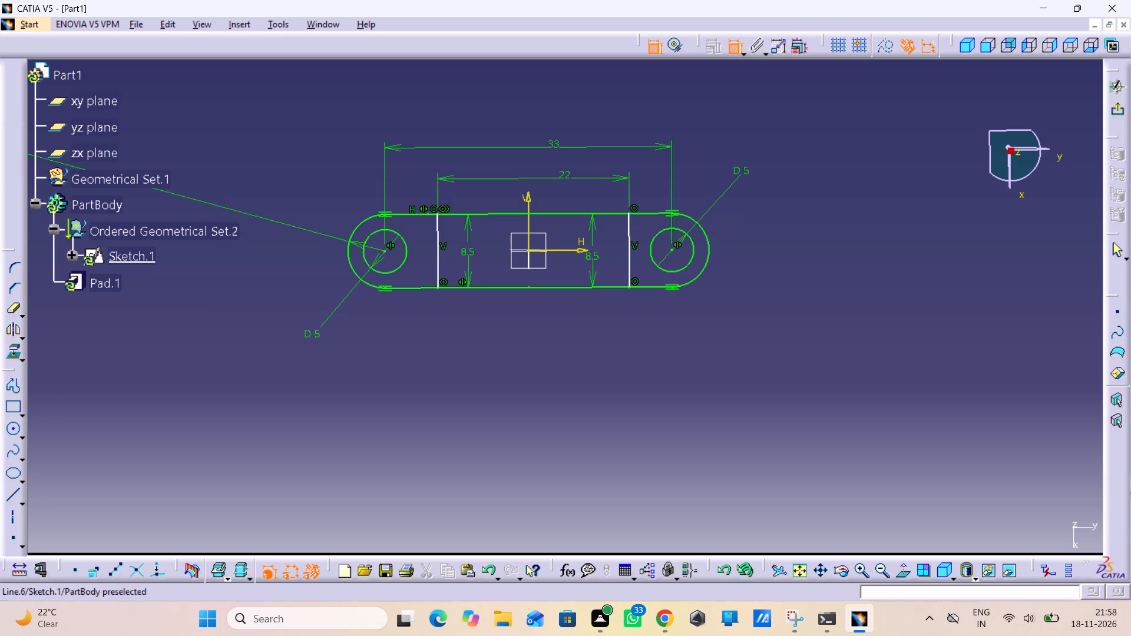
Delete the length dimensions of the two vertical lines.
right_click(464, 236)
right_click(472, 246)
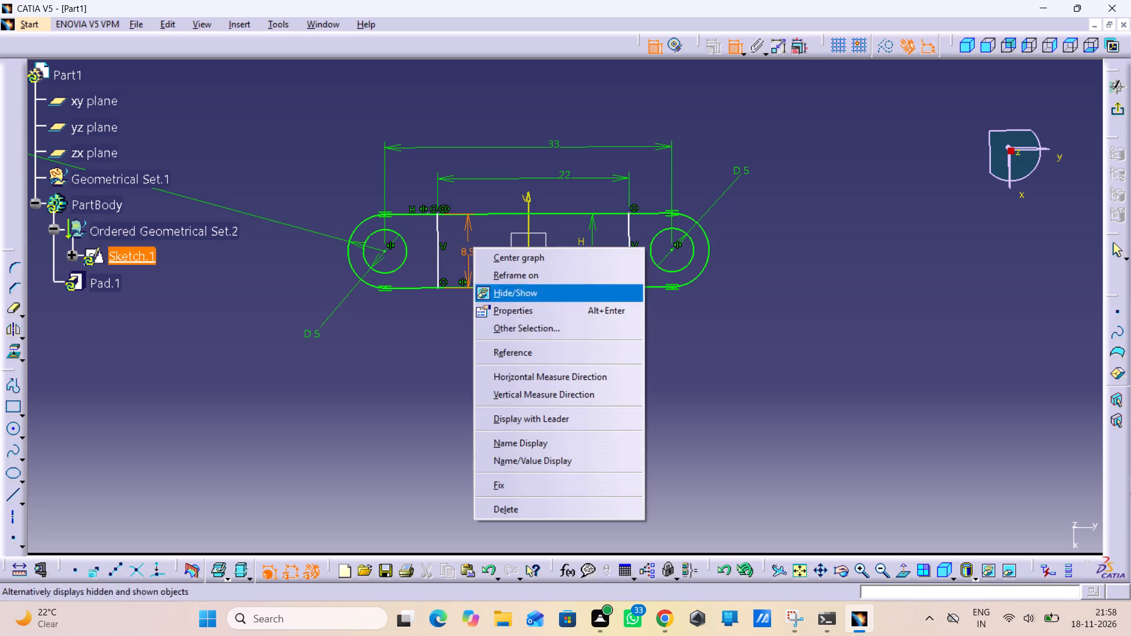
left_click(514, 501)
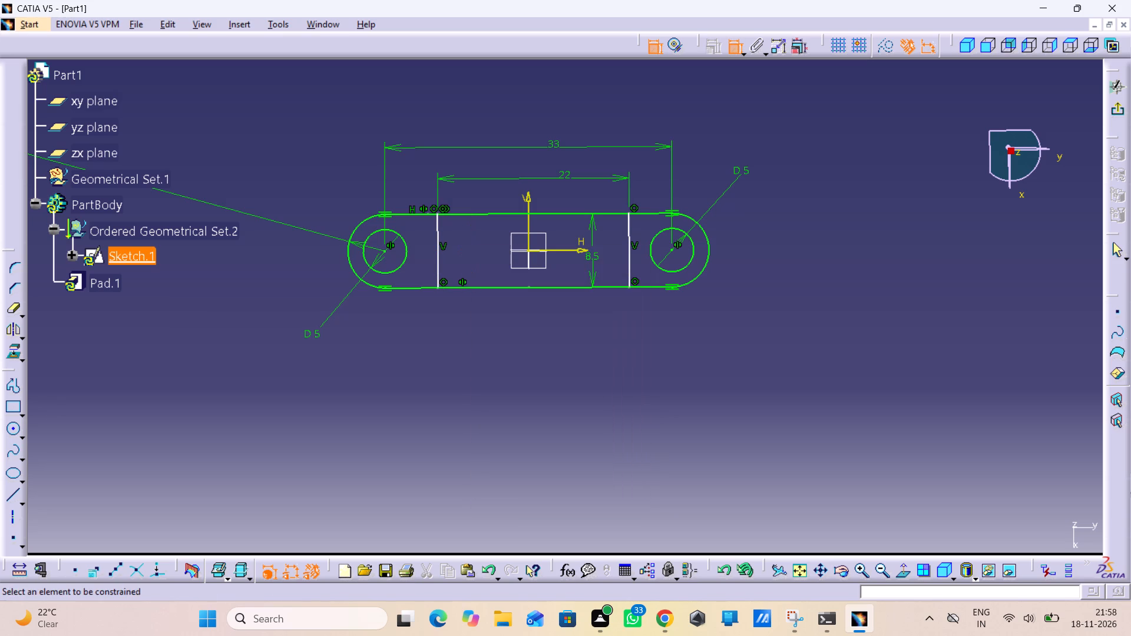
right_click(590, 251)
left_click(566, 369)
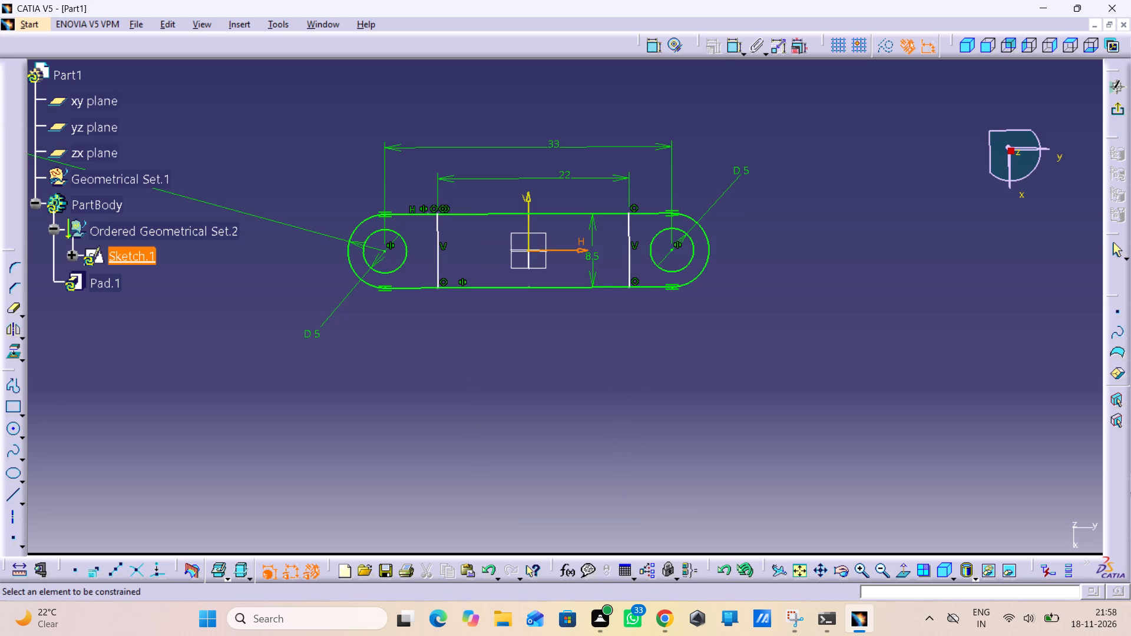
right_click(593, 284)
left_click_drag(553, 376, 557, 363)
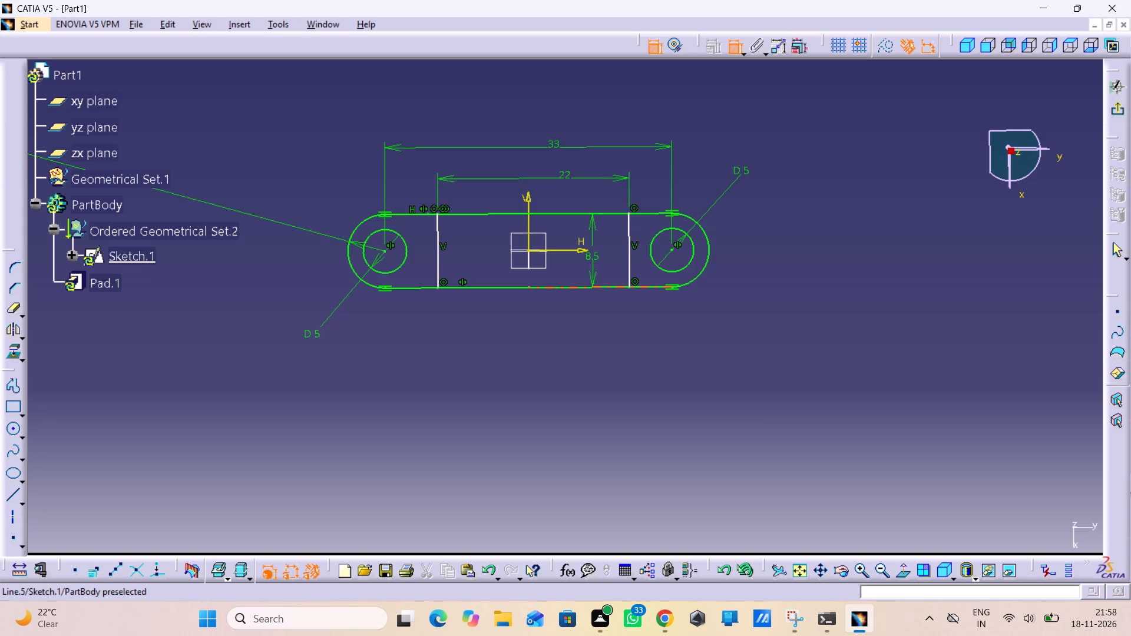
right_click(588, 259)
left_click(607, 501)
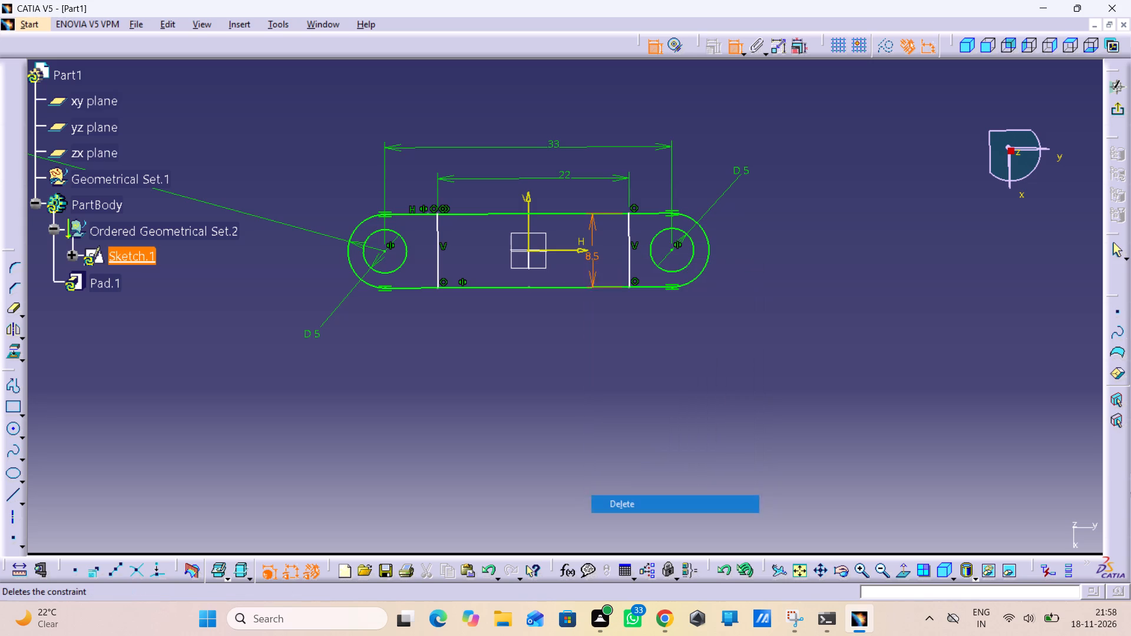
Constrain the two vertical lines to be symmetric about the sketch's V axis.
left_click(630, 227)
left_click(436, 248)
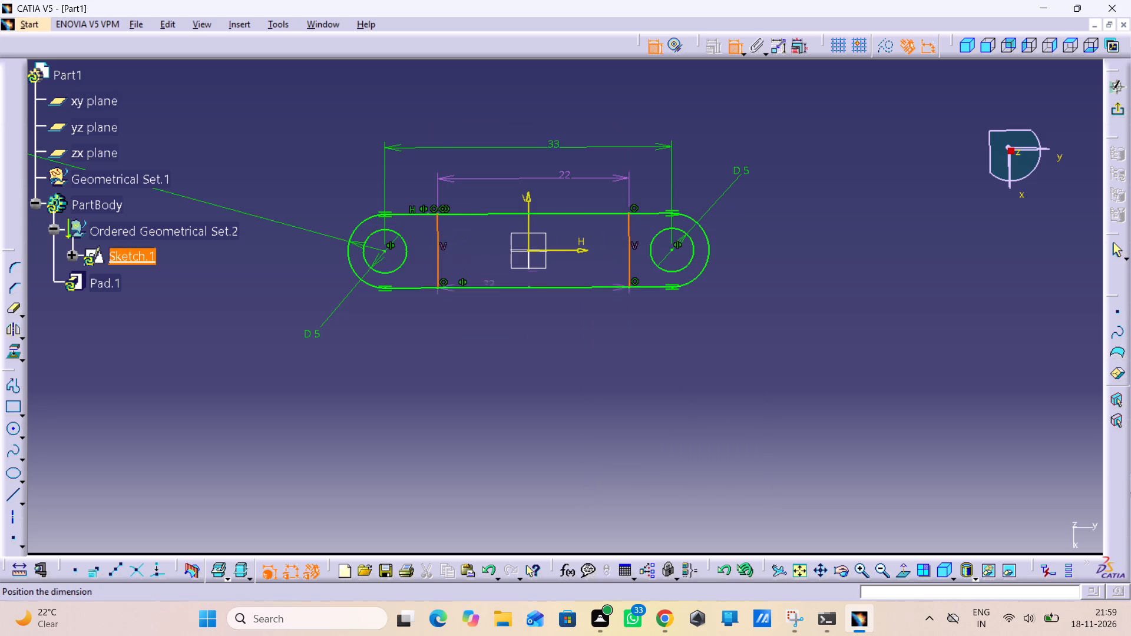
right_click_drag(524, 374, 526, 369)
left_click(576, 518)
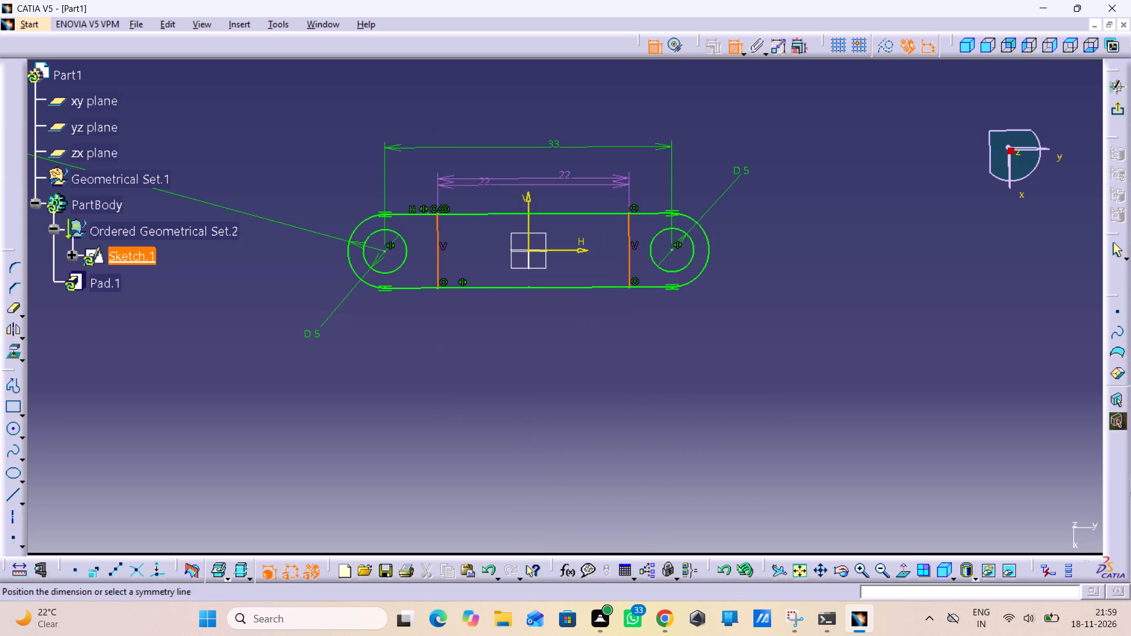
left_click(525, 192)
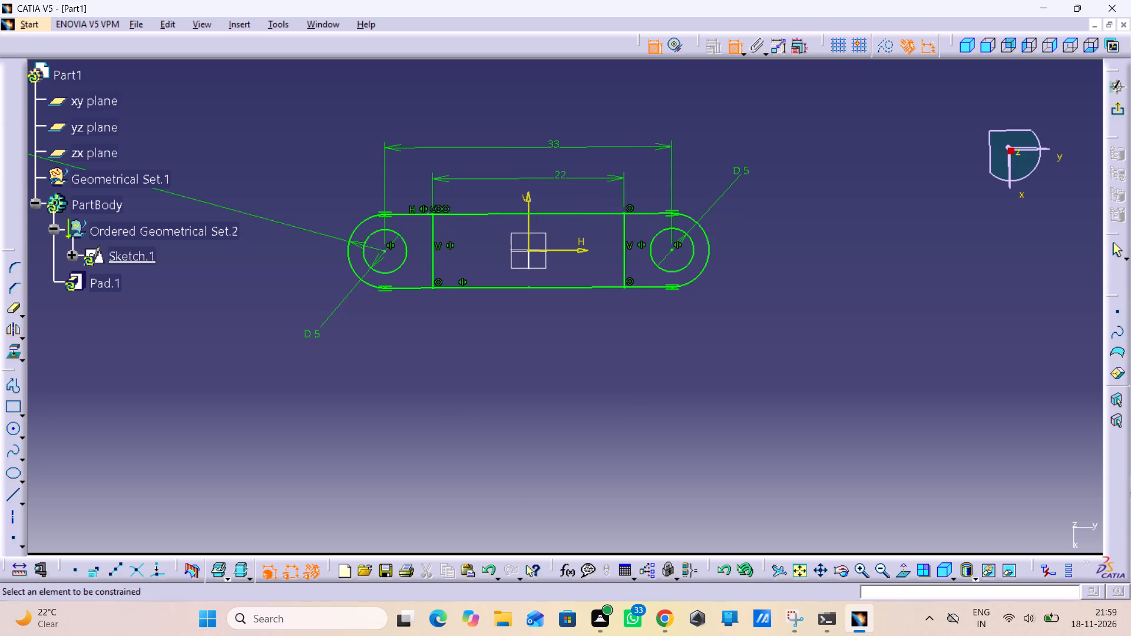
Exit Sketch.1 and update the part with the modified link profile.
left_click(1117, 111)
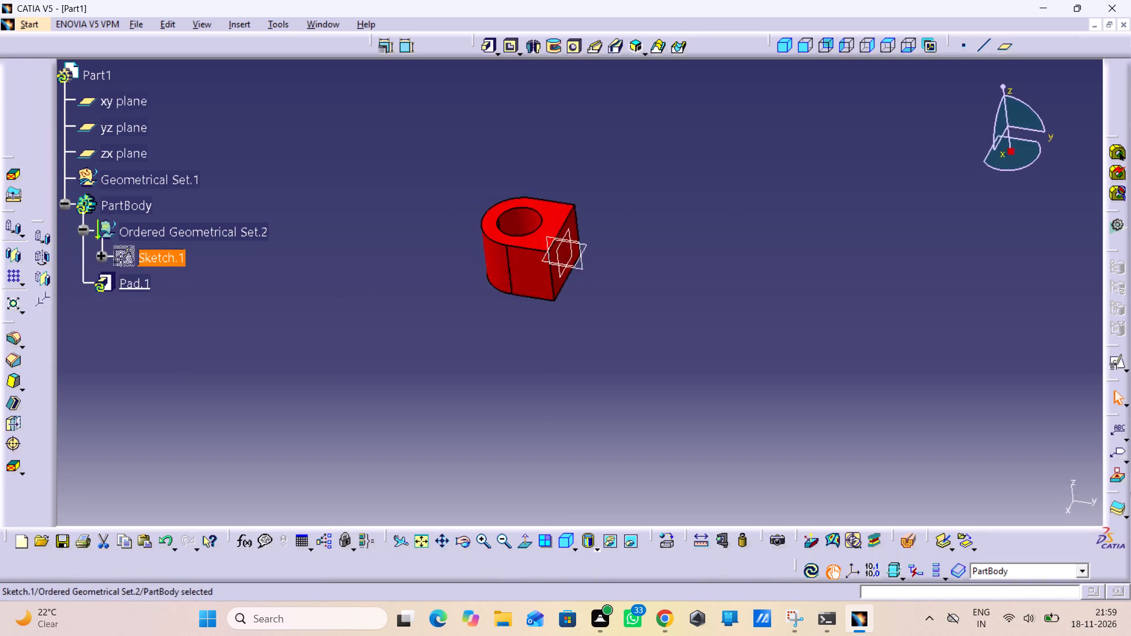
left_click(816, 570)
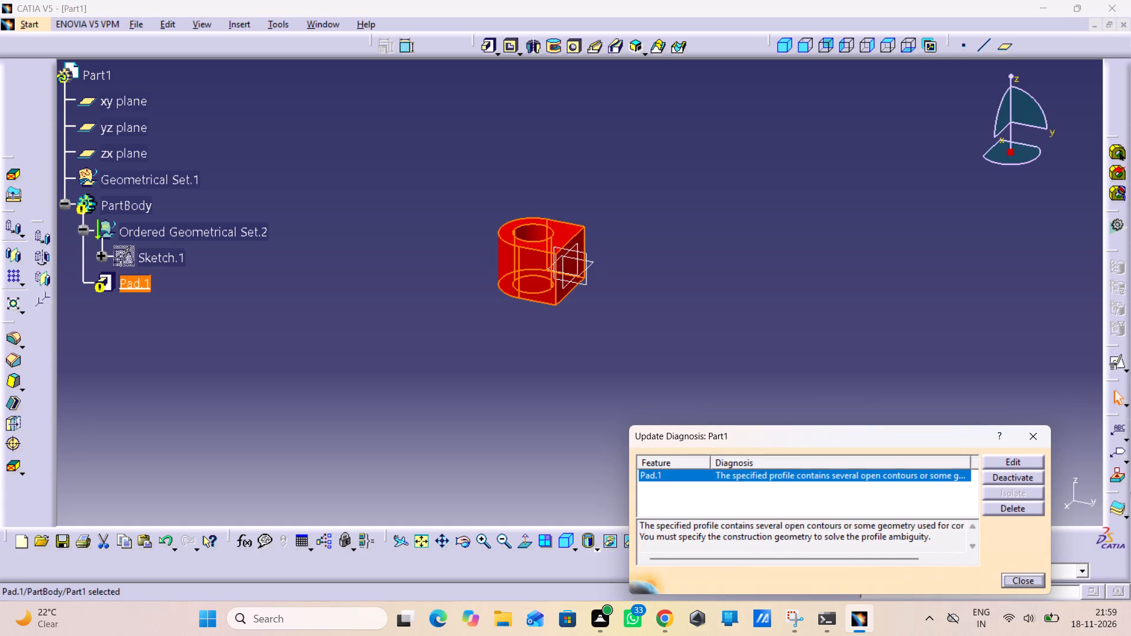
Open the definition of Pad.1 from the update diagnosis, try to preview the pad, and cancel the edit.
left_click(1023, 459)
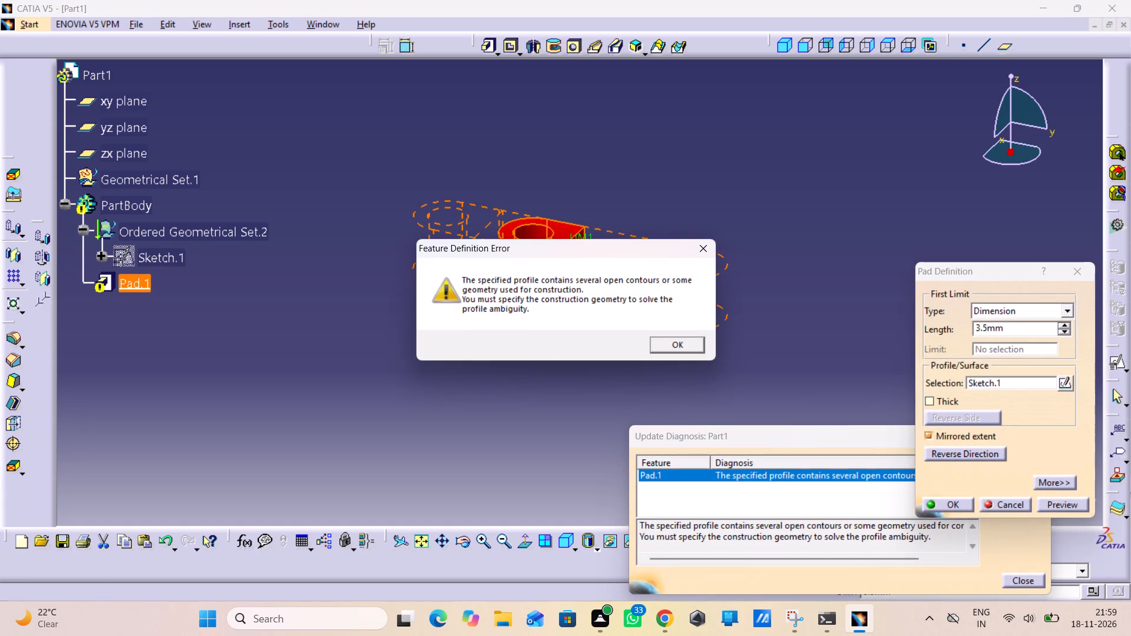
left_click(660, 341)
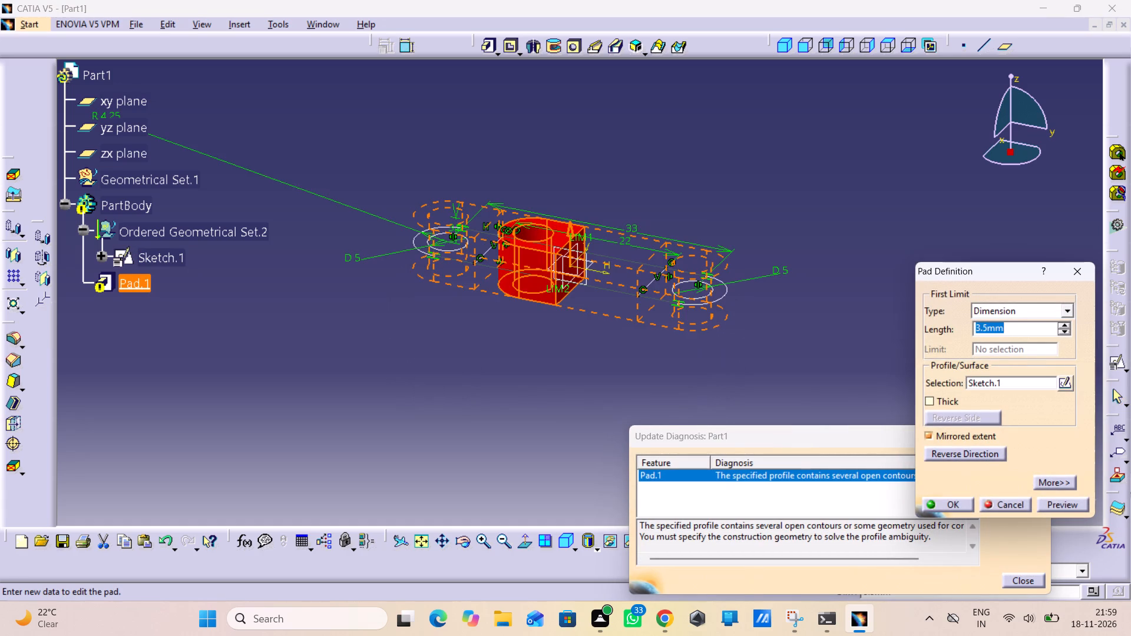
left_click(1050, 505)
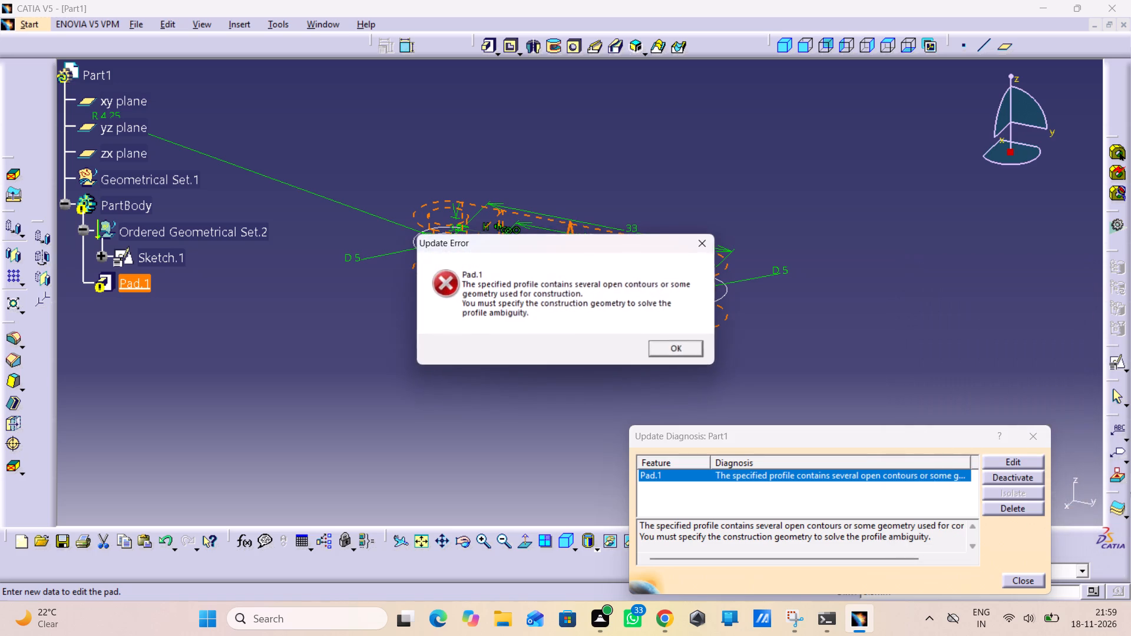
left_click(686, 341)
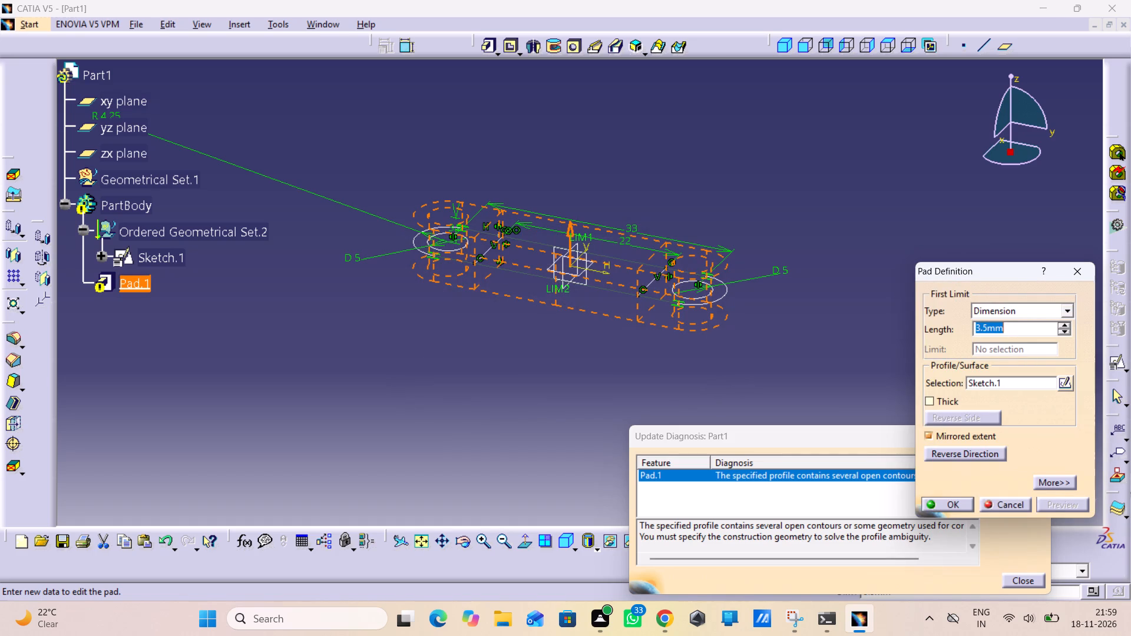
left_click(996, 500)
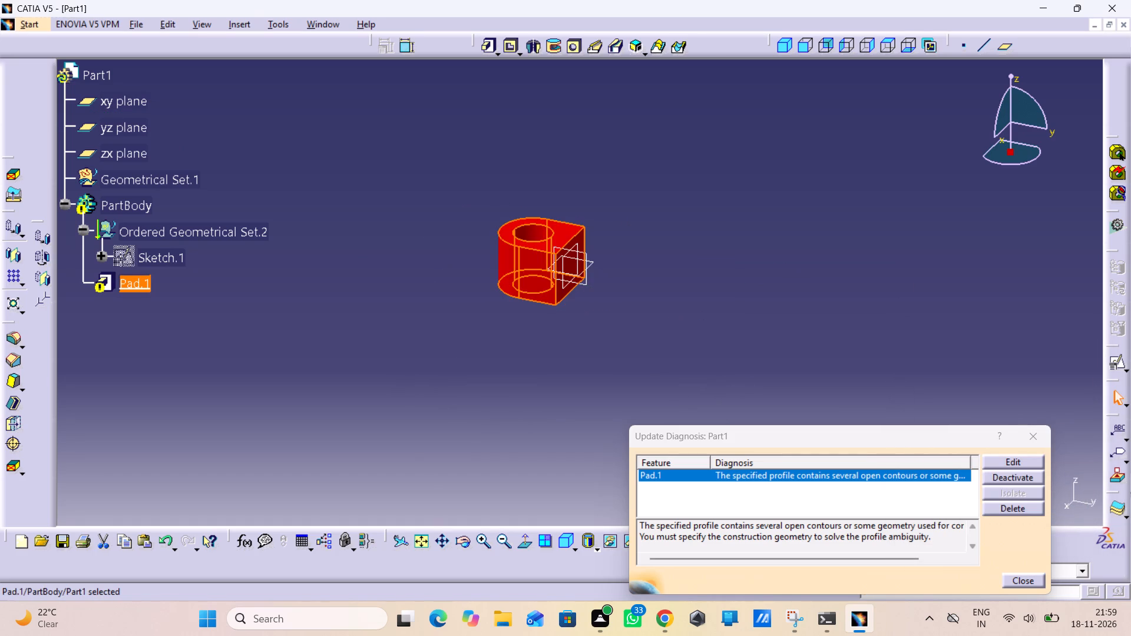
Reopen the Pad.1 definition, open its profile Sketch.1 for editing, and dismiss the update diagnosis.
left_click(1021, 461)
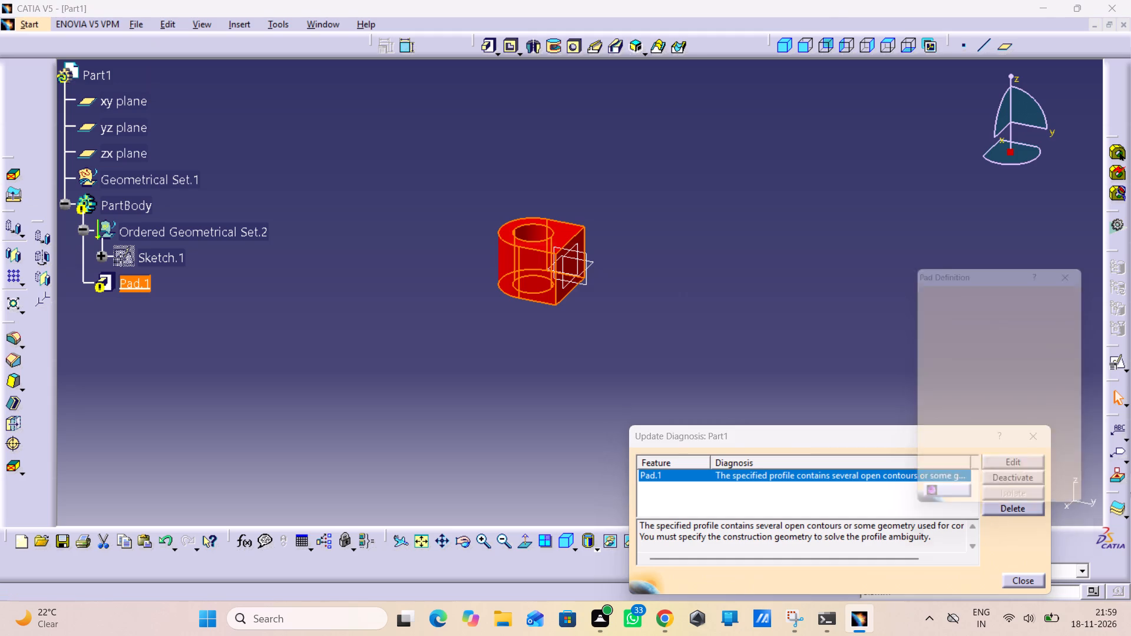
left_click(681, 344)
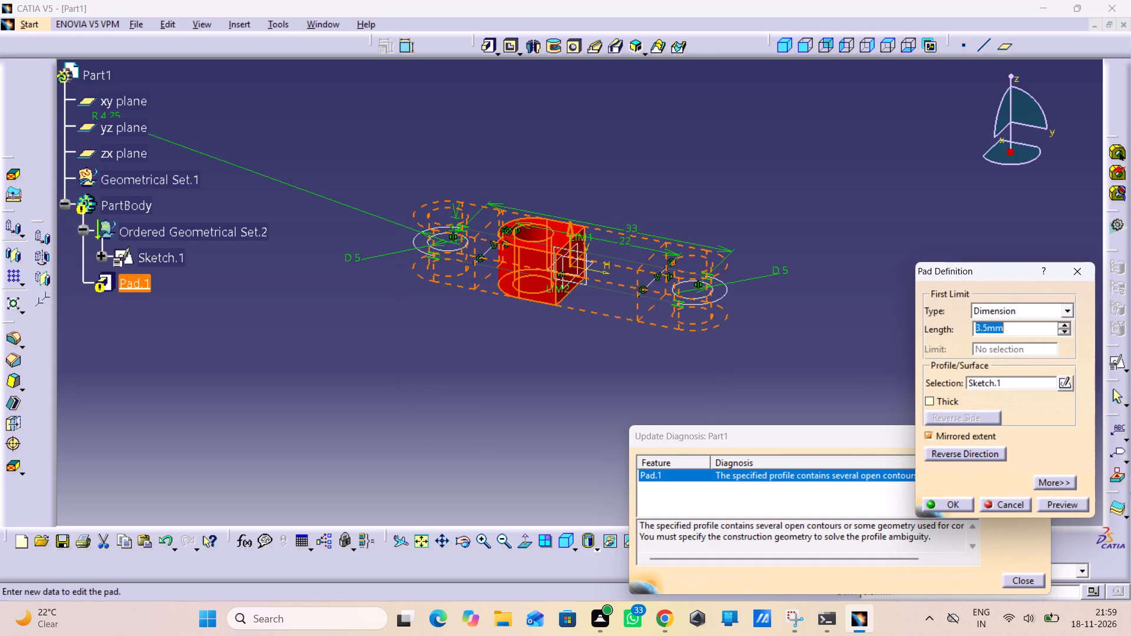
double_click(1064, 383)
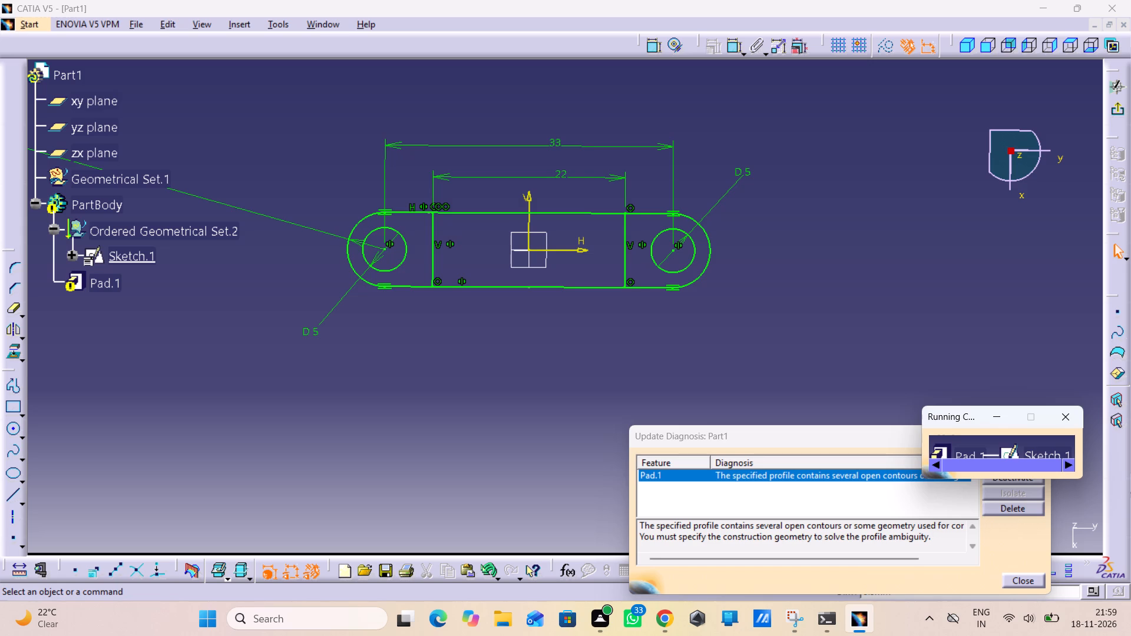
left_click_drag(953, 418, 960, 353)
left_click(1039, 443)
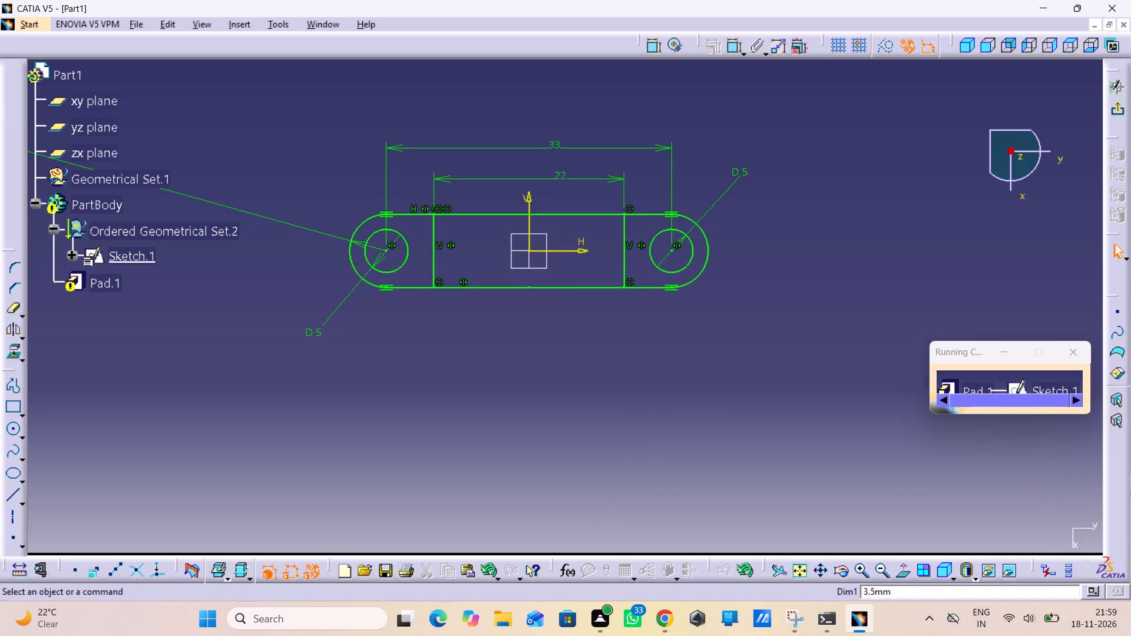
Delete the two vertical lines crossing the link between the holes.
left_click(434, 267)
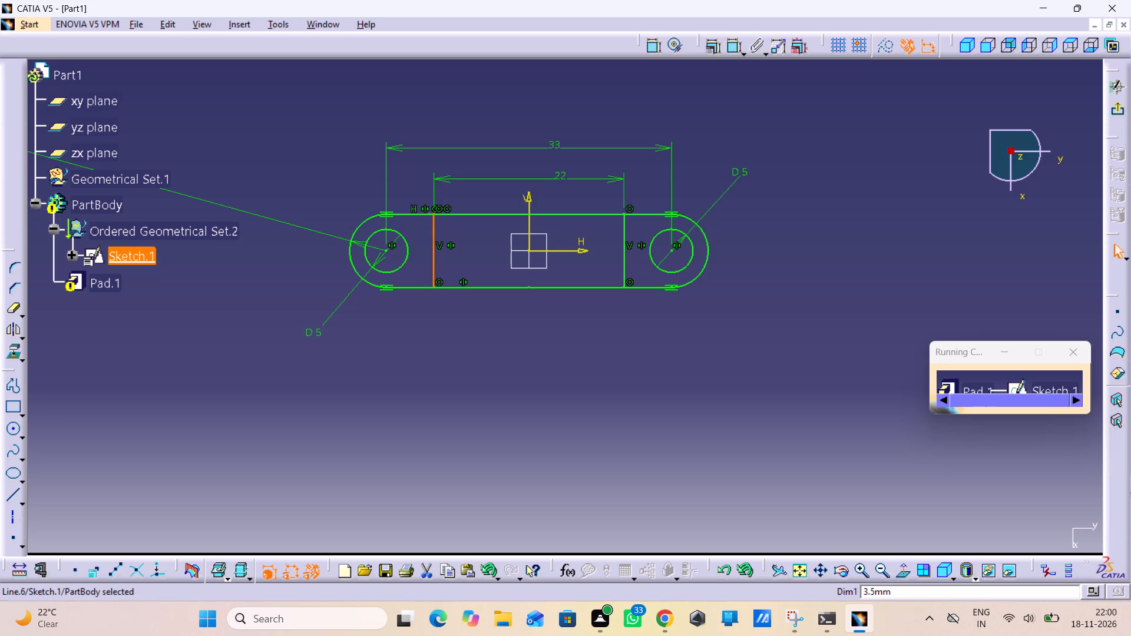
right_click(432, 271)
left_click(517, 450)
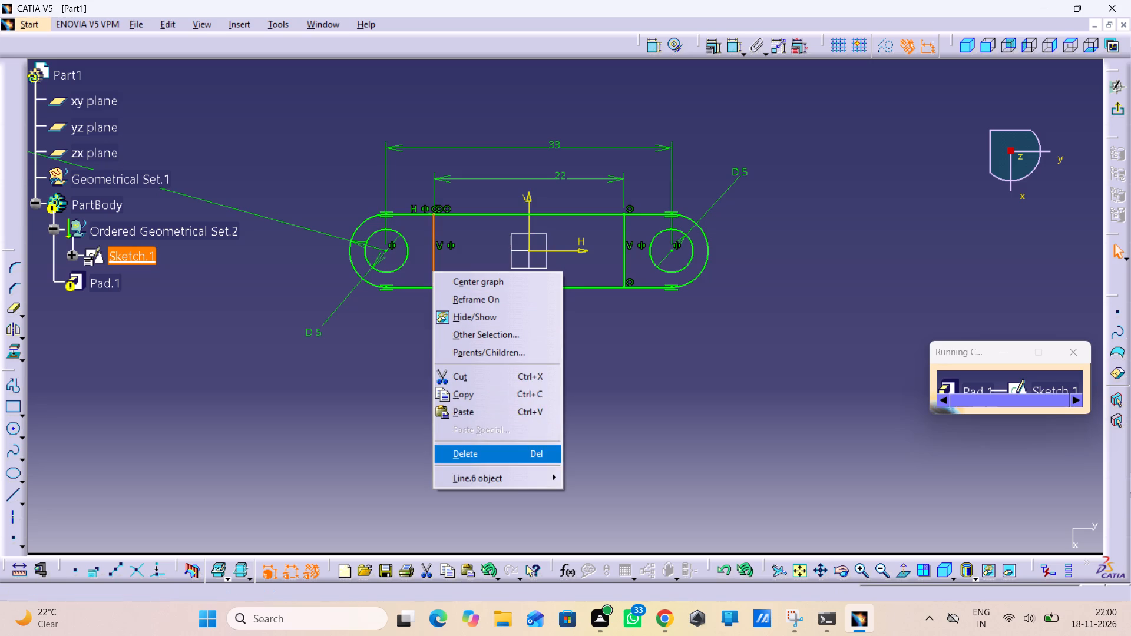
right_click(626, 252)
left_click(695, 440)
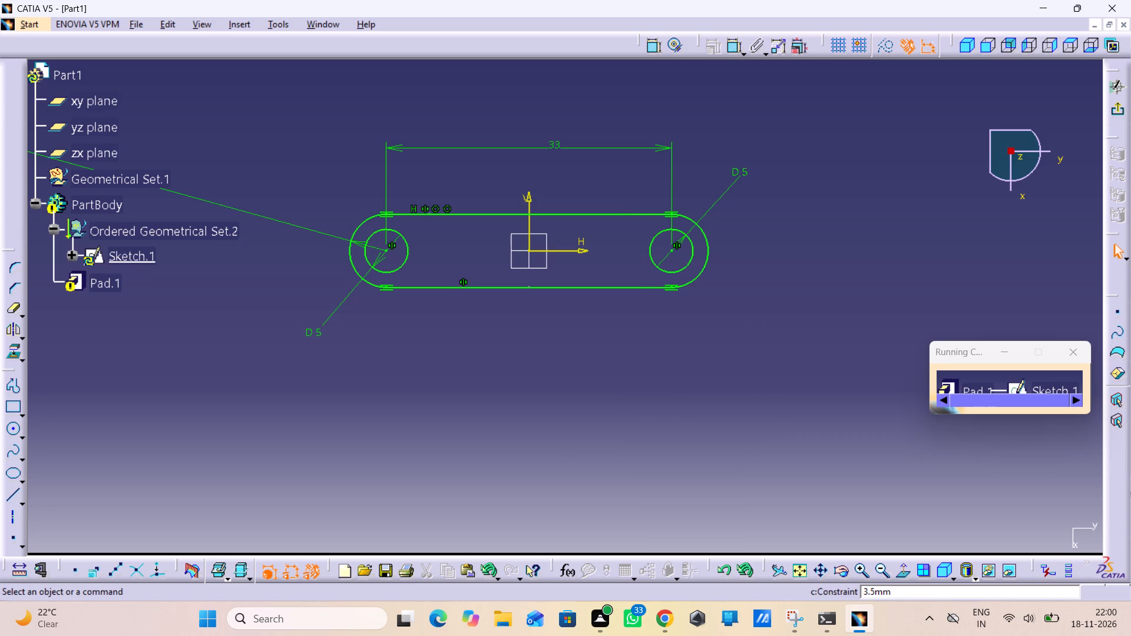
Exit the profile sketch, preview the rebuilt pad, and apply the Pad.1 definition.
left_click(1122, 112)
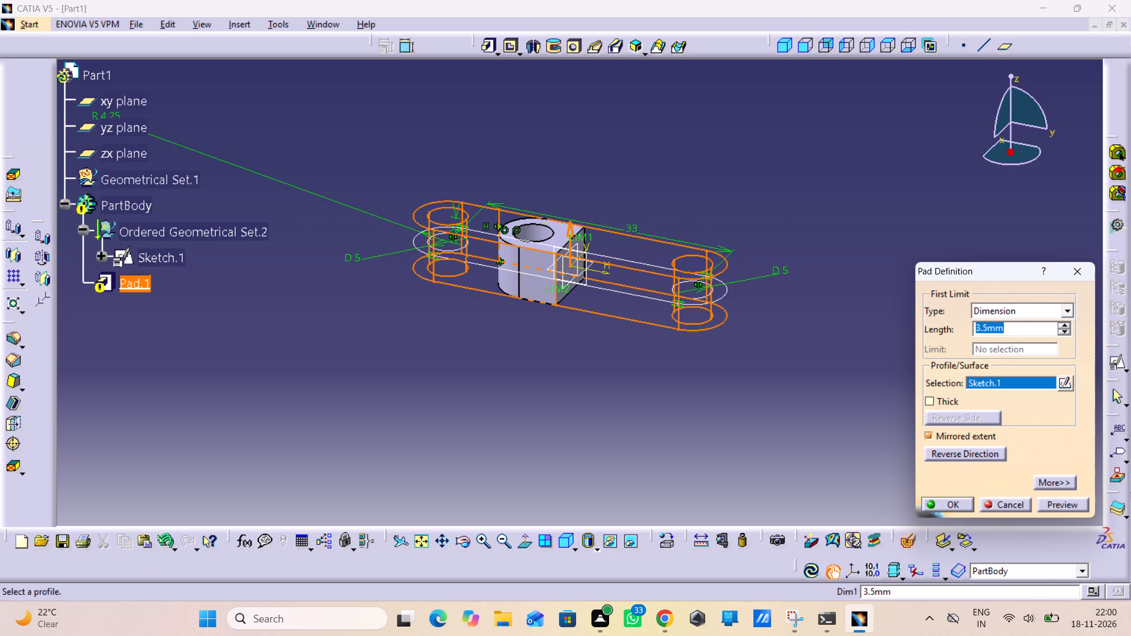
left_click(1060, 500)
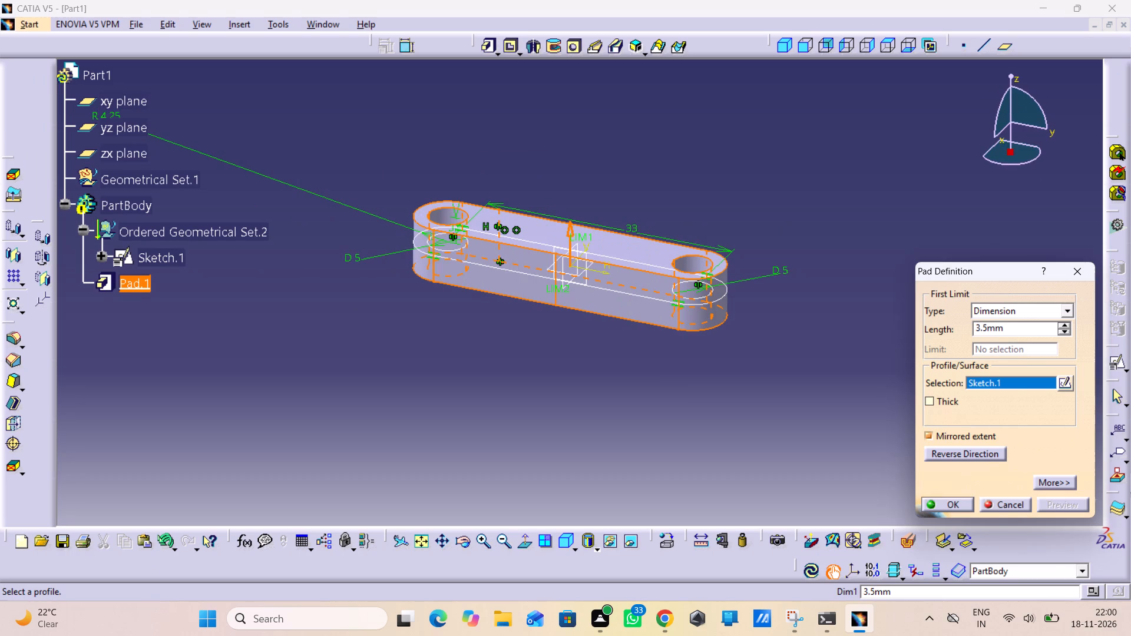
left_click(956, 499)
left_click(779, 459)
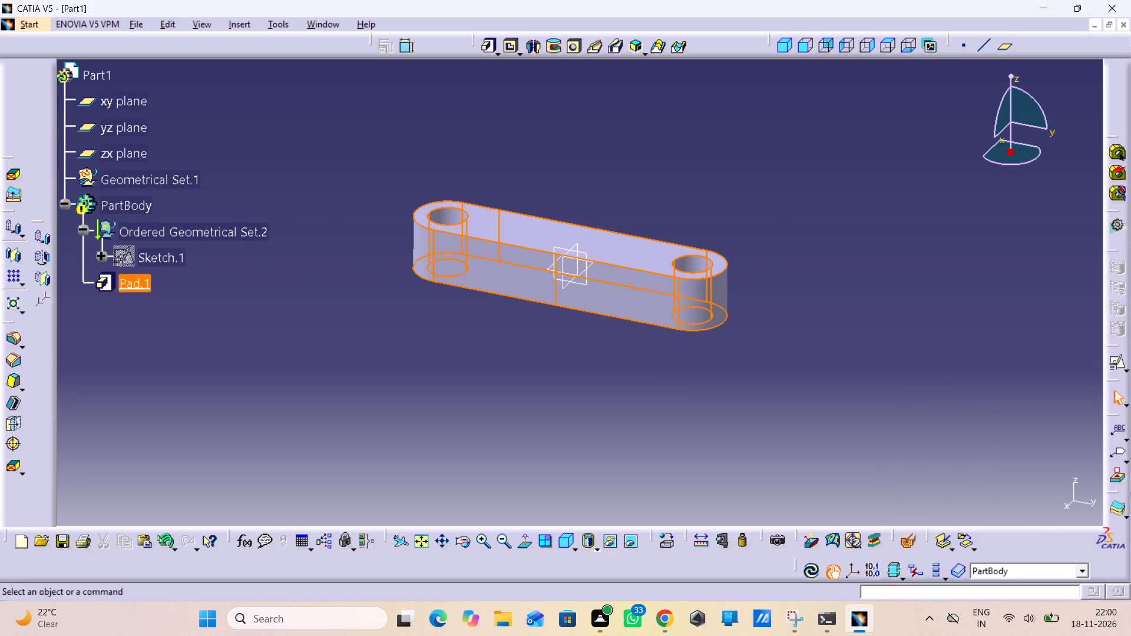
Create a positioned sketch on the link's long flat side face, keeping the implicit origin and orientation.
middle_click_drag(483, 346, 536, 333)
right_click_drag(483, 346, 536, 333)
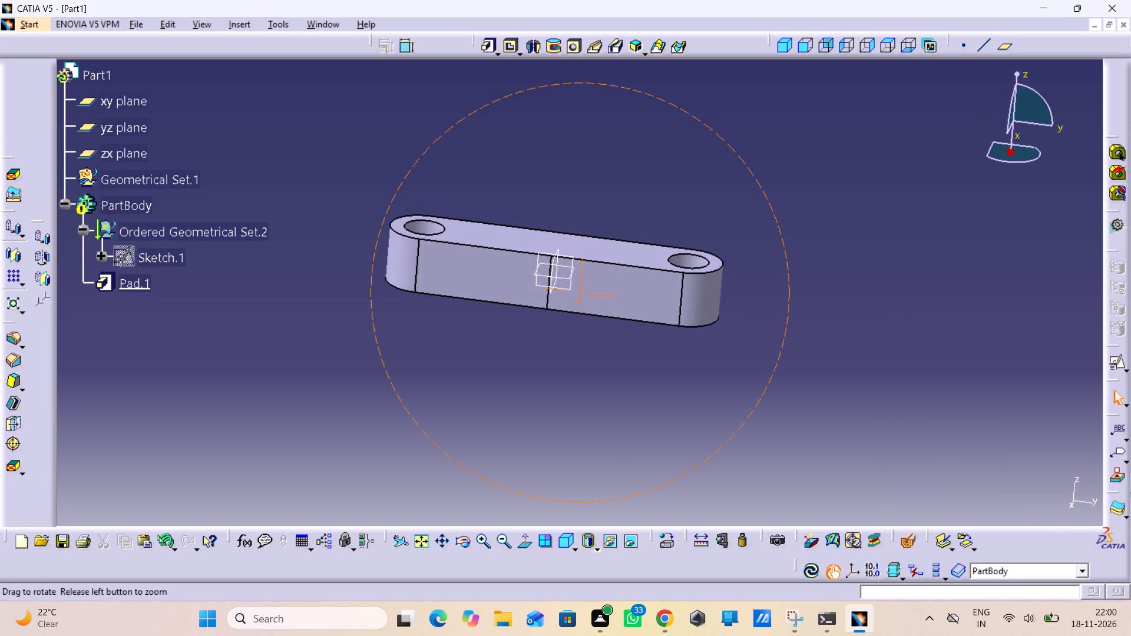
right_click_drag(536, 333, 540, 333)
middle_click_drag(536, 333, 540, 333)
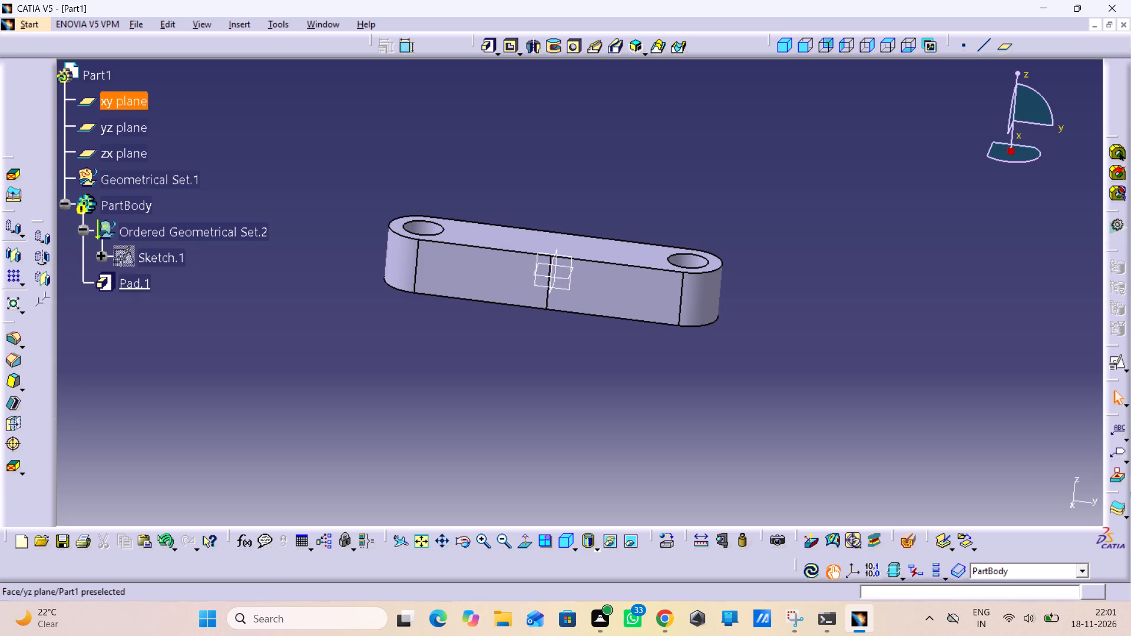
left_click(514, 279)
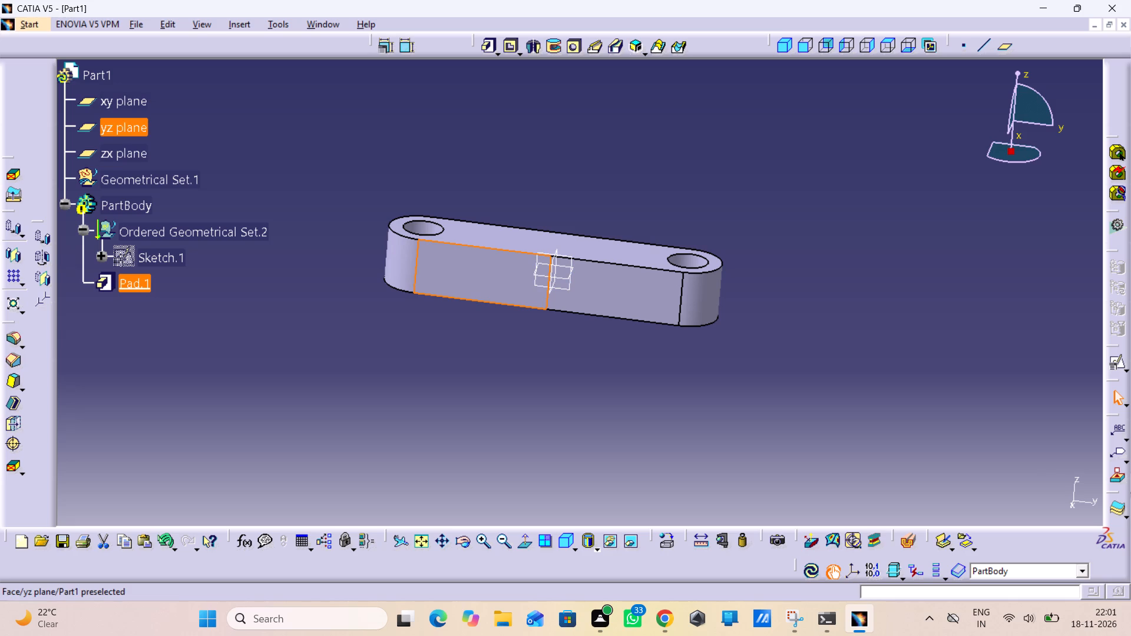
left_click(579, 291)
left_click(508, 287)
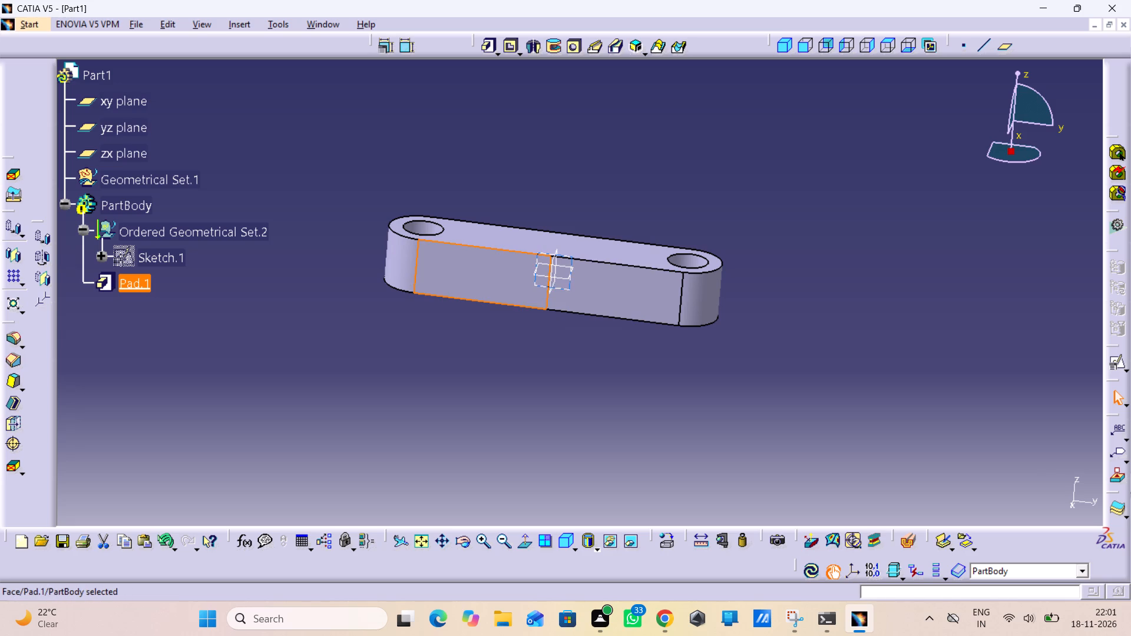
left_click(1116, 363)
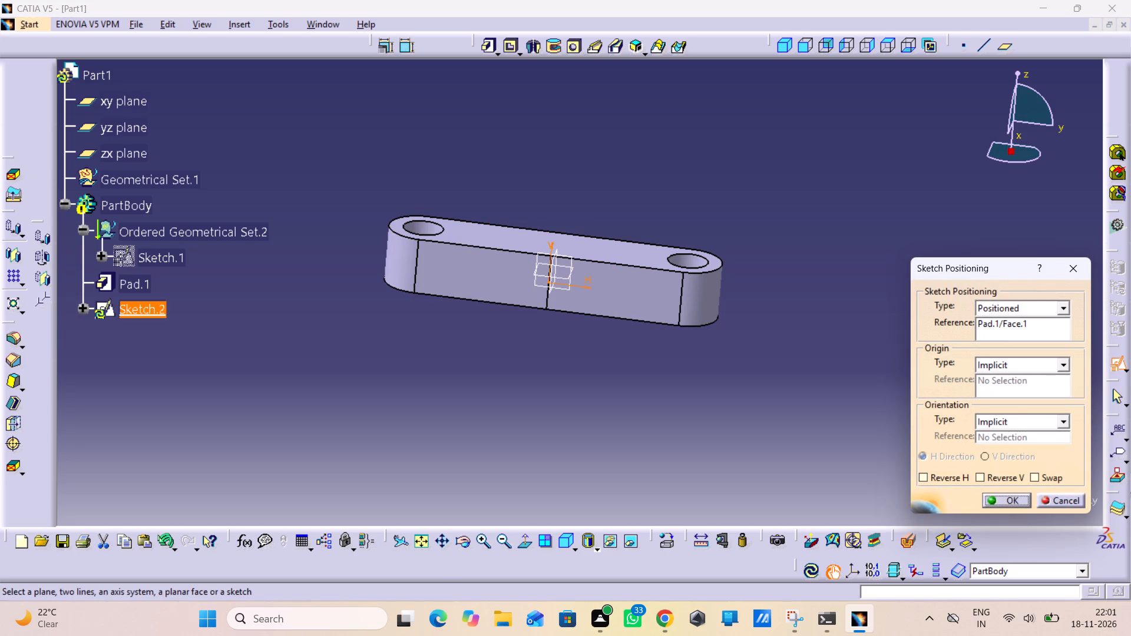
left_click(1001, 497)
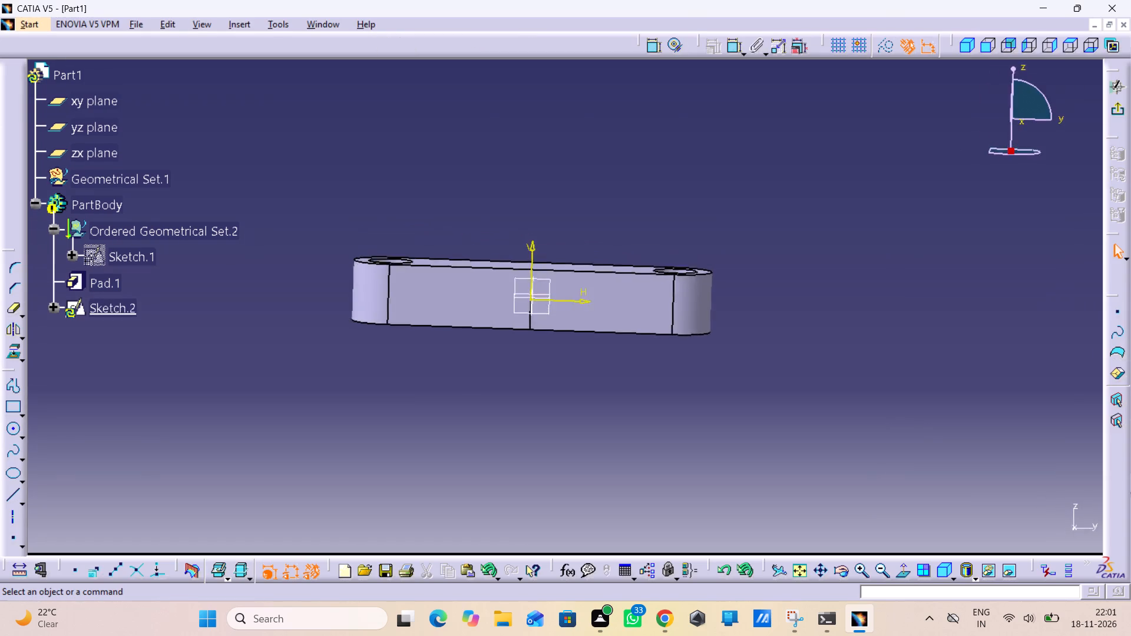
Sketch a rectangle about 20 by 7 mm straddling the link's top edge near the middle.
left_click(4, 406)
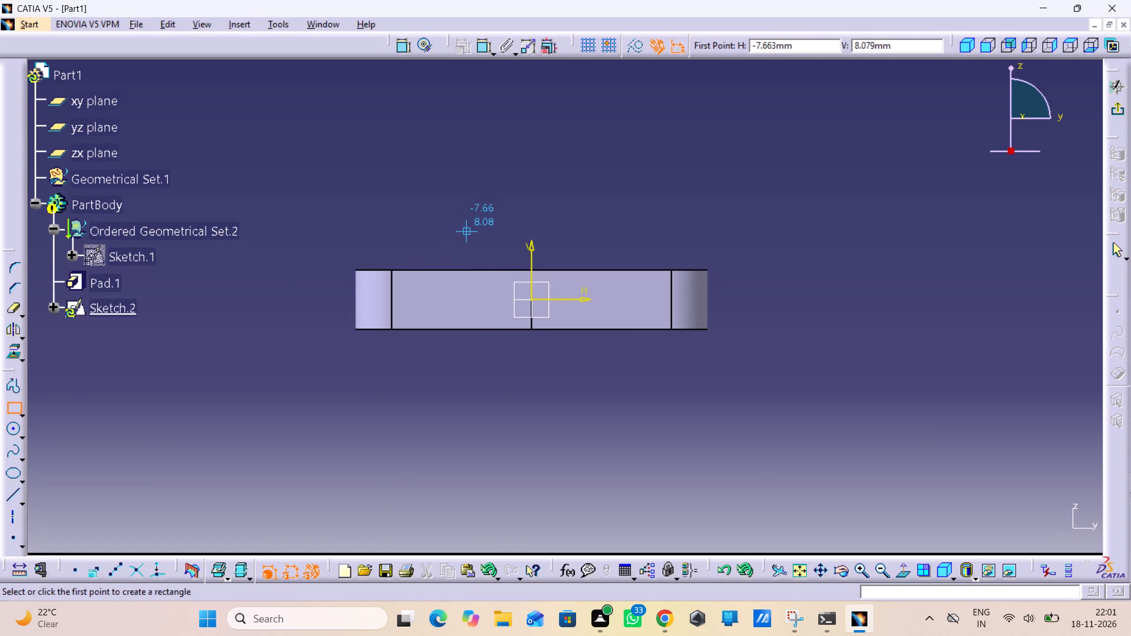
left_click(463, 234)
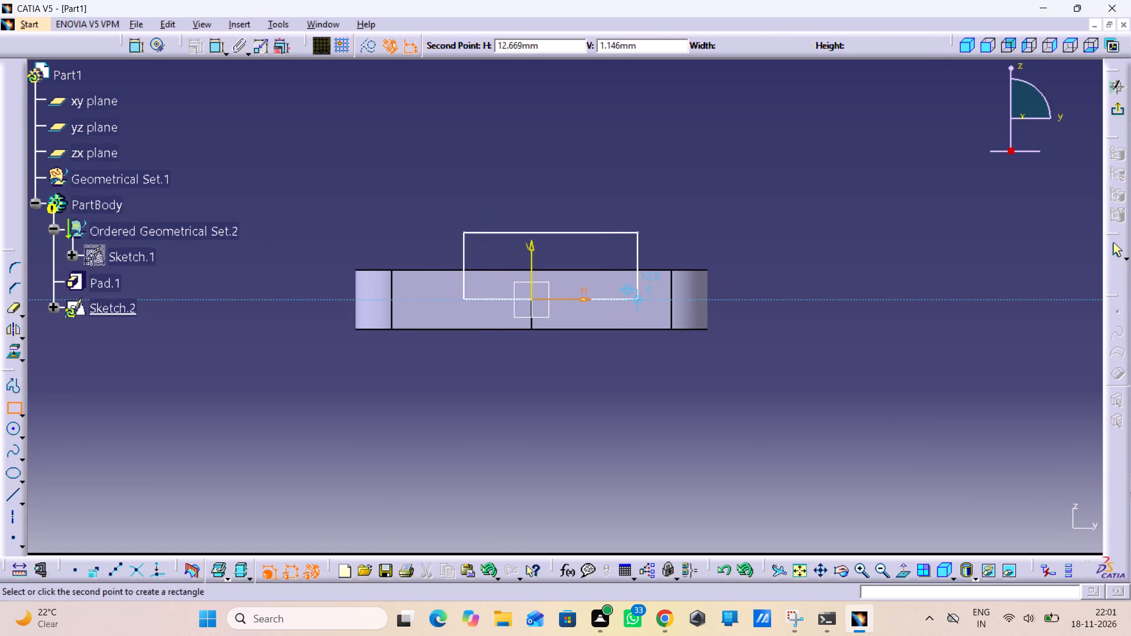
left_click(636, 294)
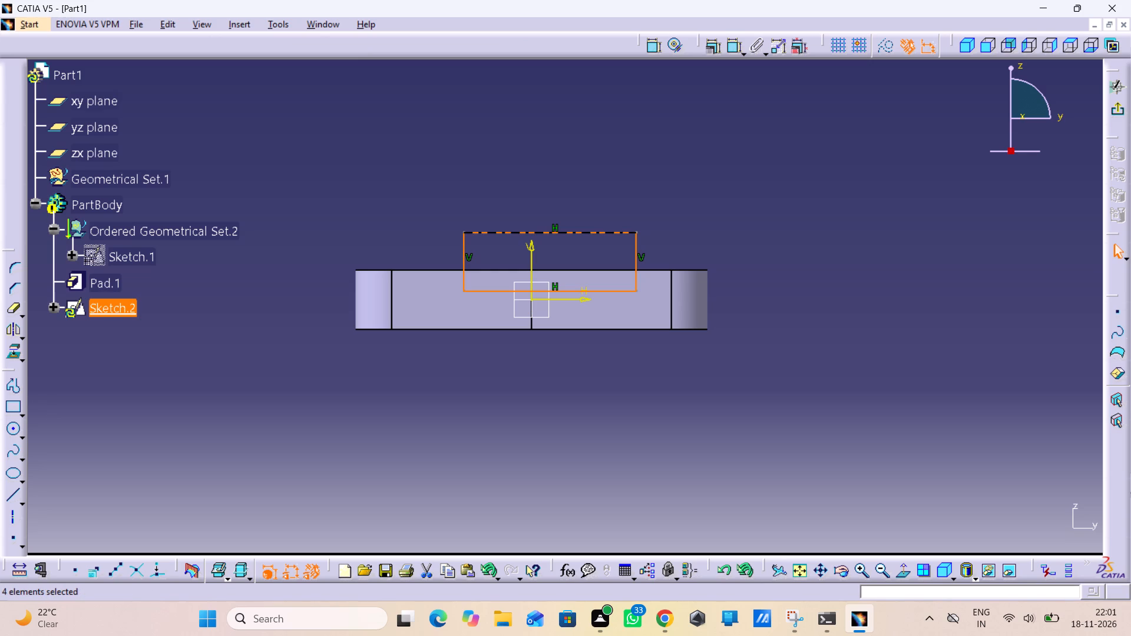
left_click(712, 109)
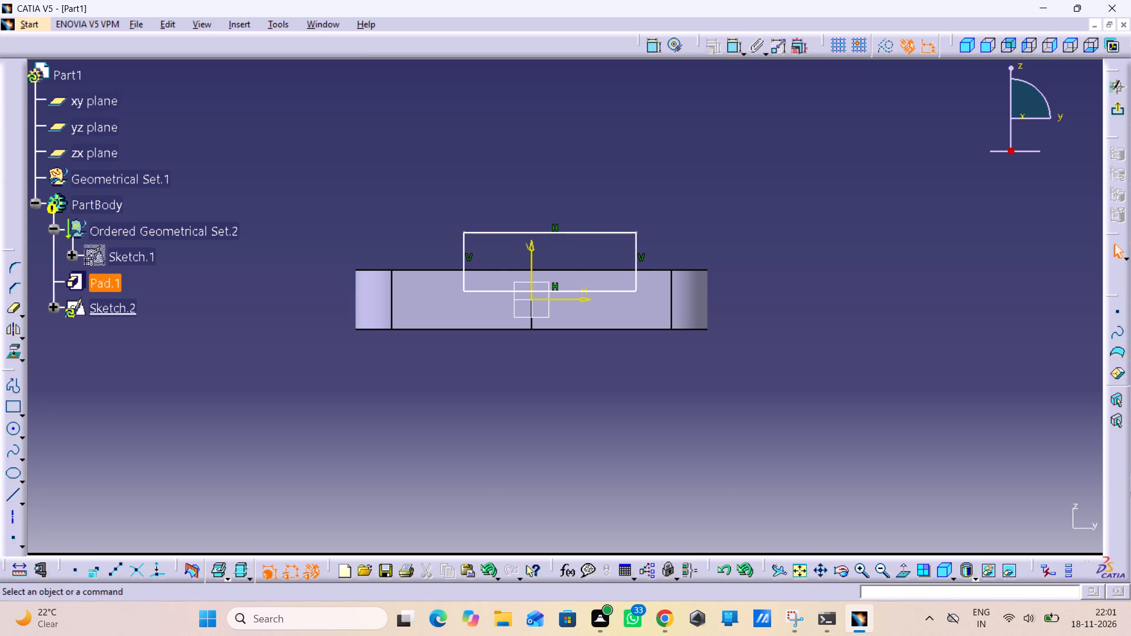
Constrain the rectangle's two vertical sides symmetric about the vertical sketch axis.
left_click(733, 37)
double_click(734, 49)
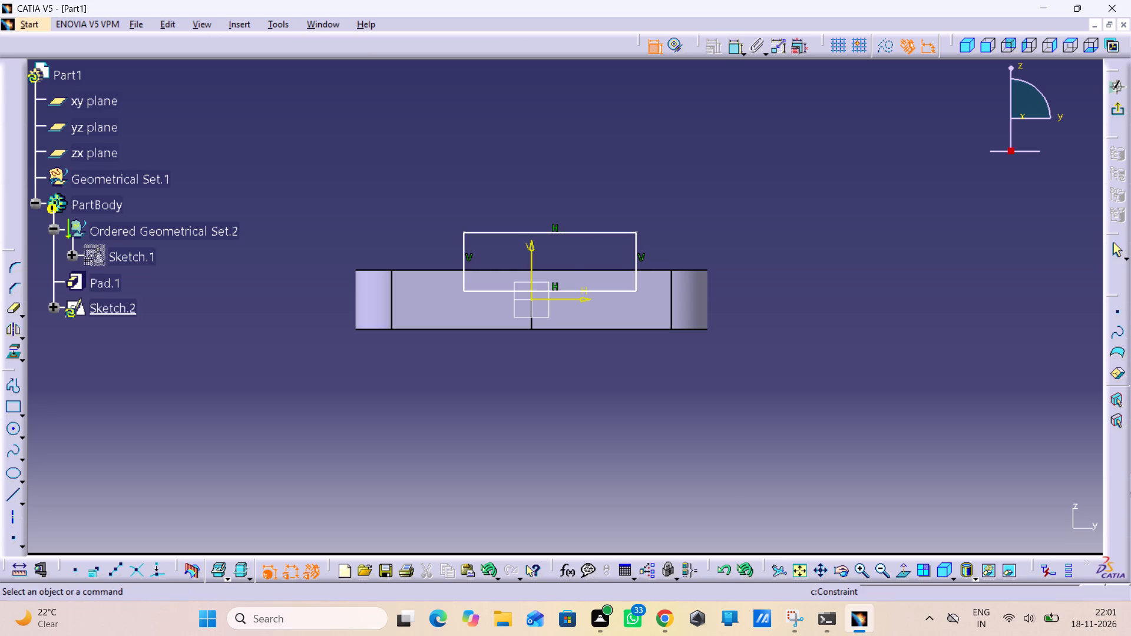
double_click(734, 49)
left_click(634, 255)
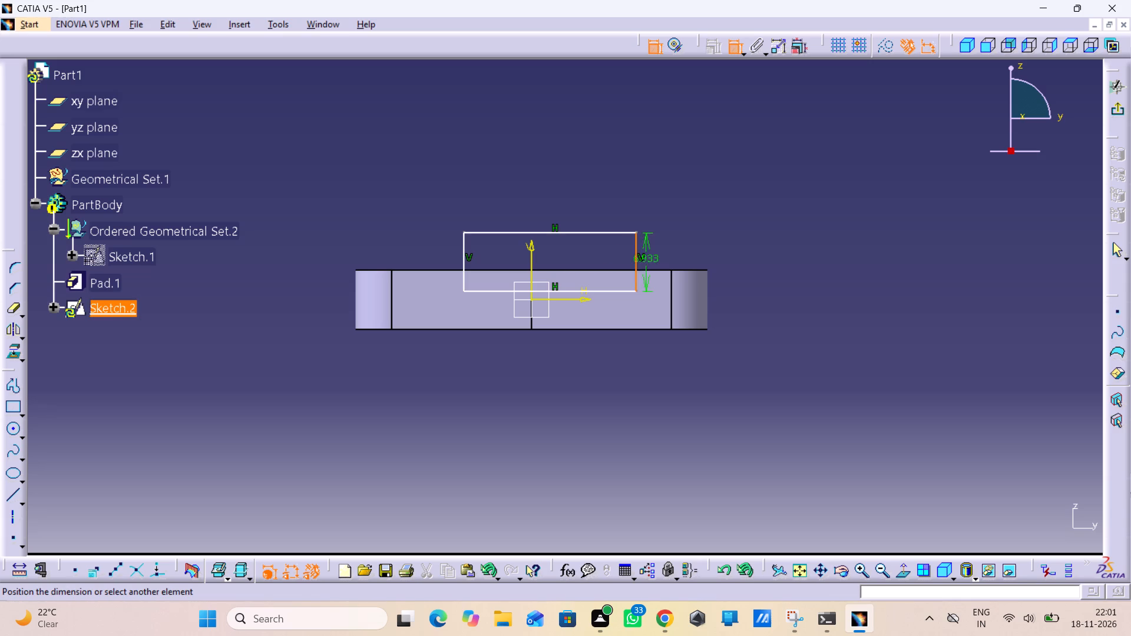
left_click(464, 255)
right_click(531, 176)
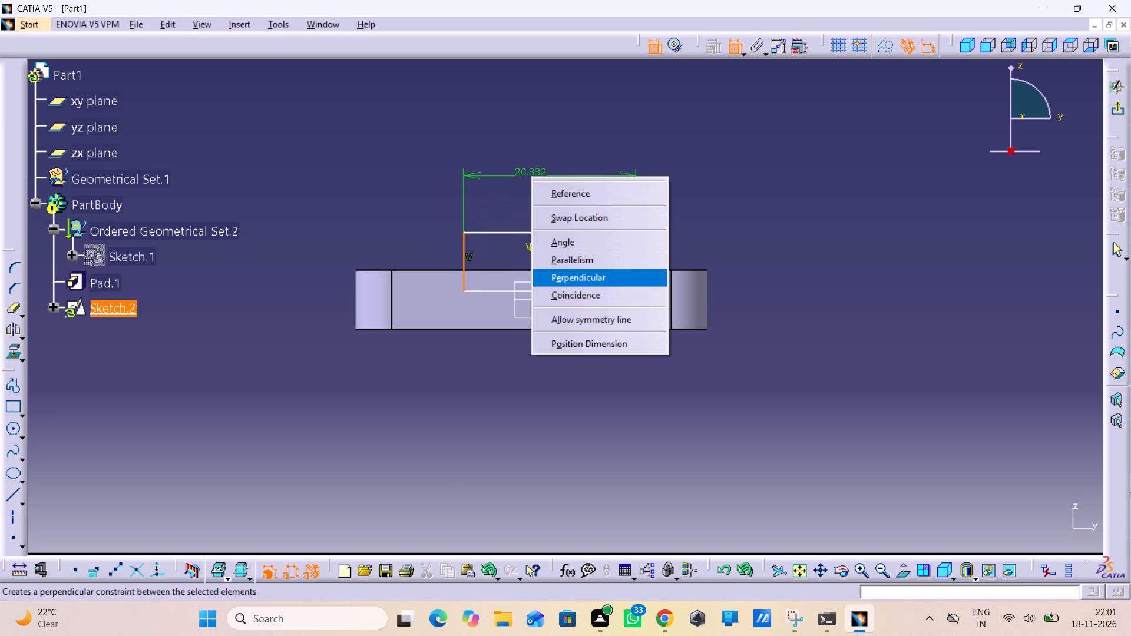
left_click(561, 311)
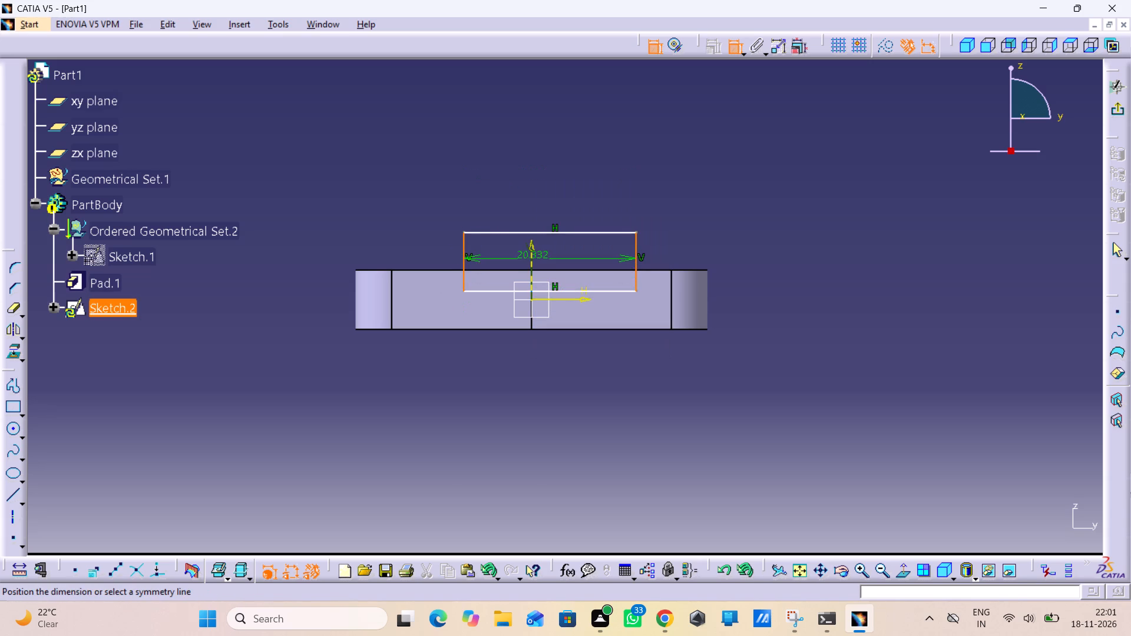
left_click(533, 254)
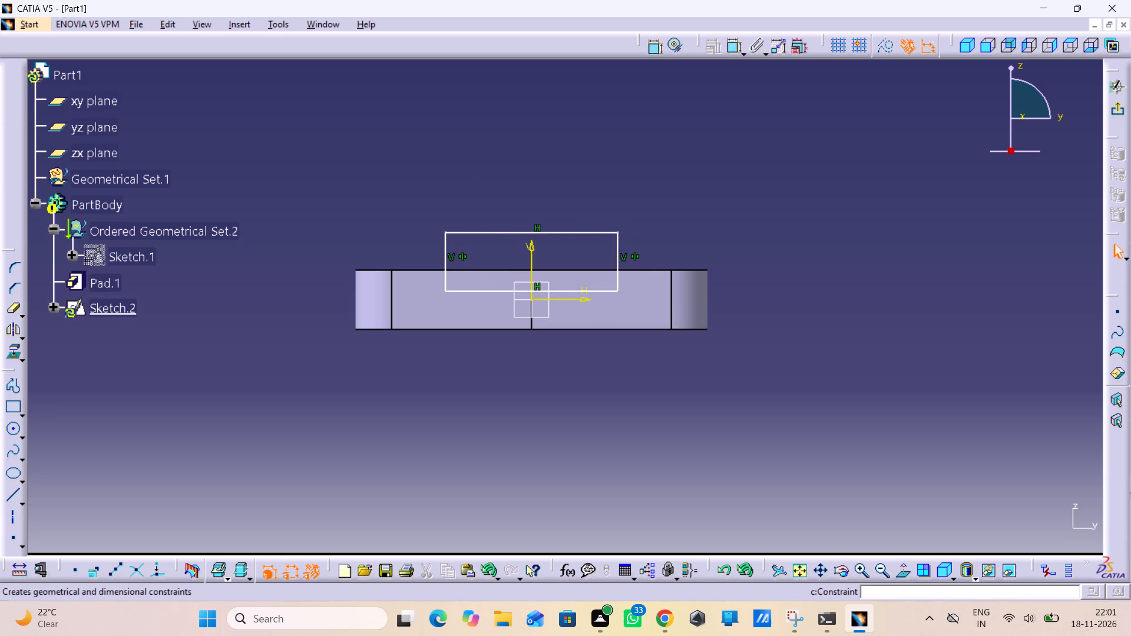
Dimension the rectangle's width and set it to 22 mm.
left_click(649, 46)
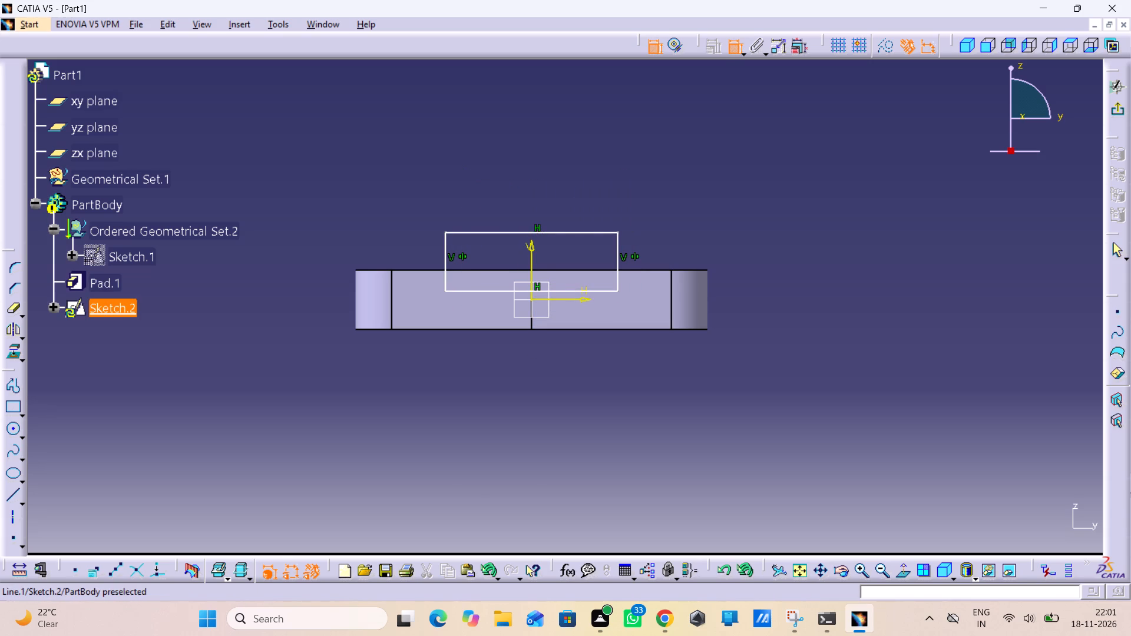
left_click(560, 230)
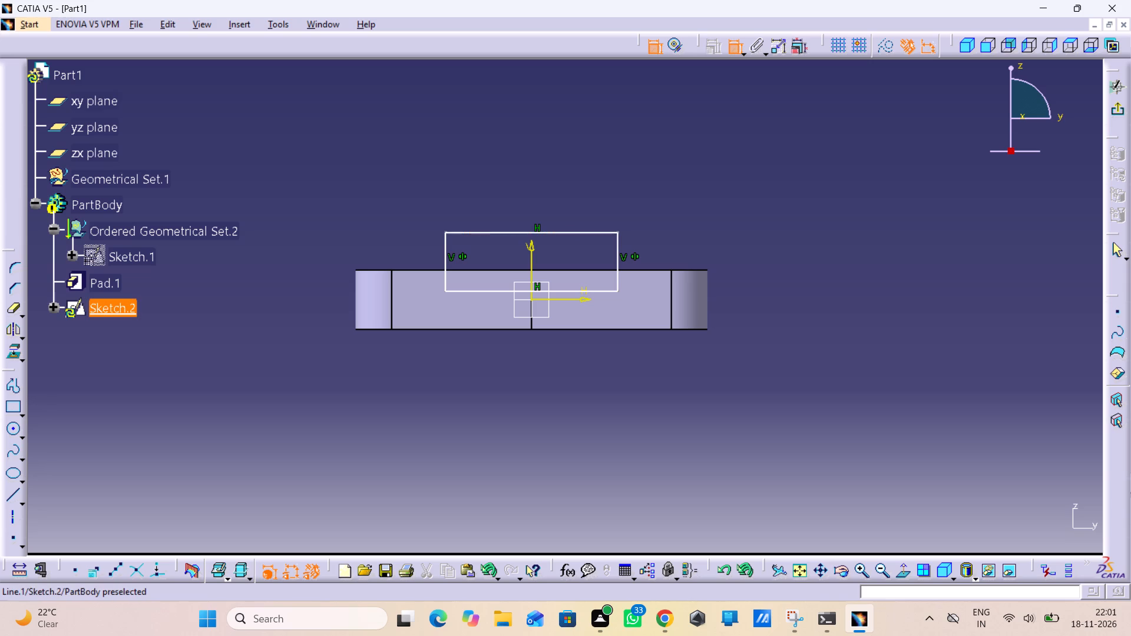
left_click(547, 233)
left_click(536, 206)
double_click(536, 202)
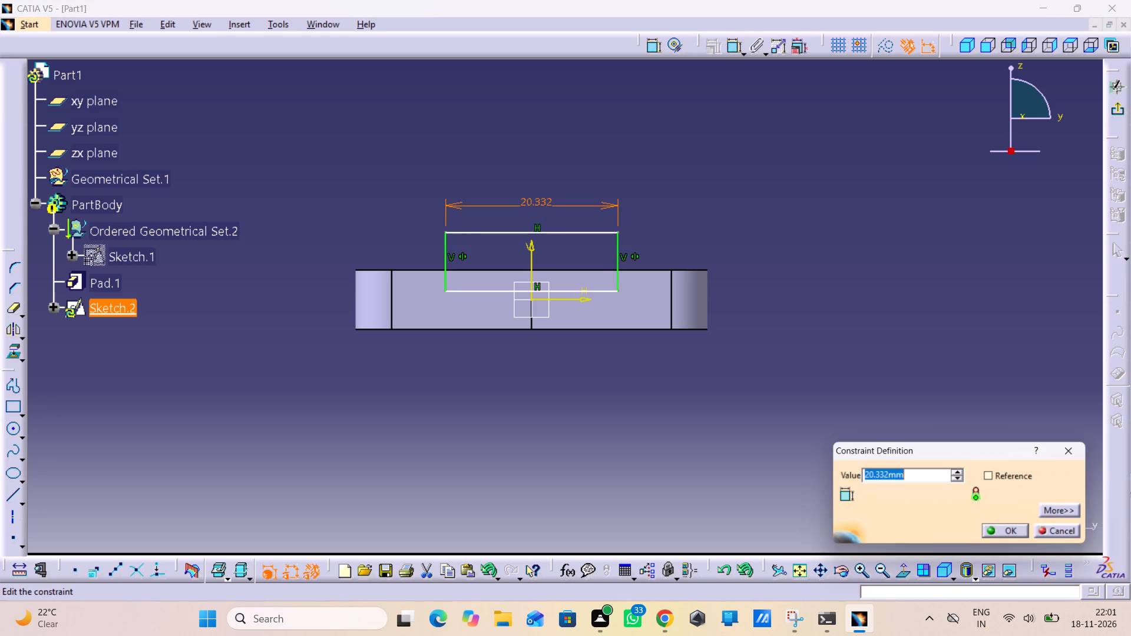
type("22")
key("Return")
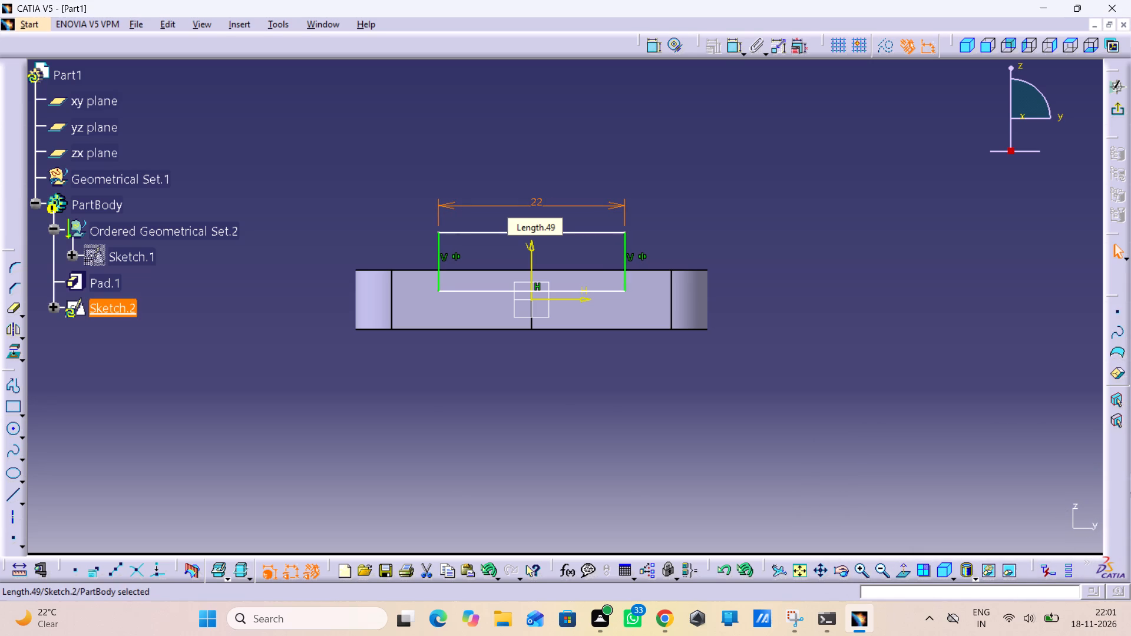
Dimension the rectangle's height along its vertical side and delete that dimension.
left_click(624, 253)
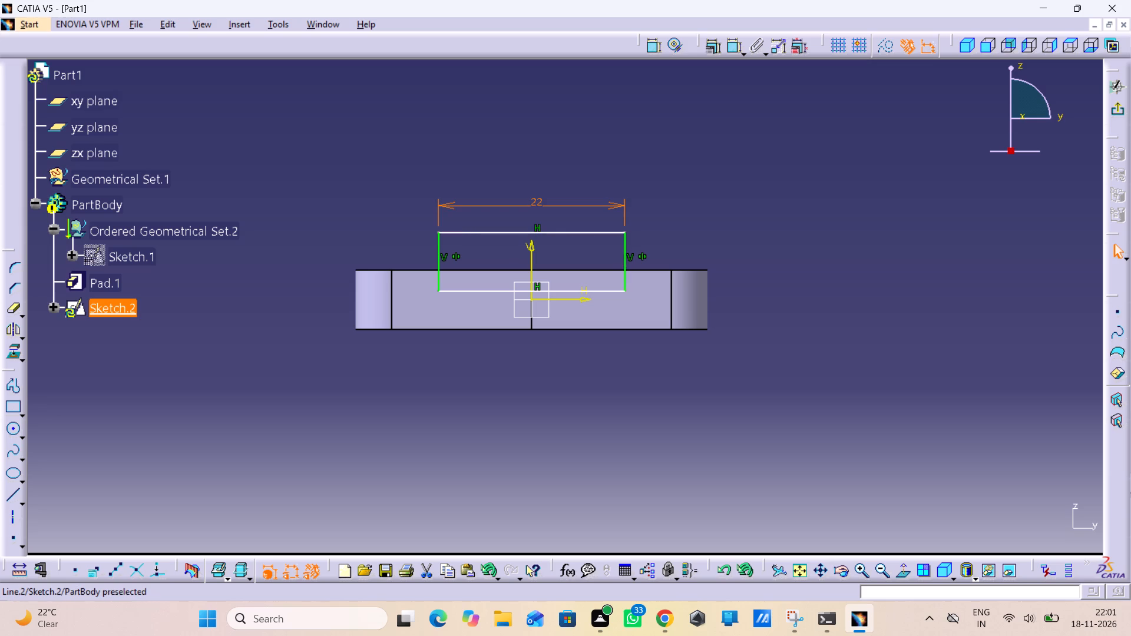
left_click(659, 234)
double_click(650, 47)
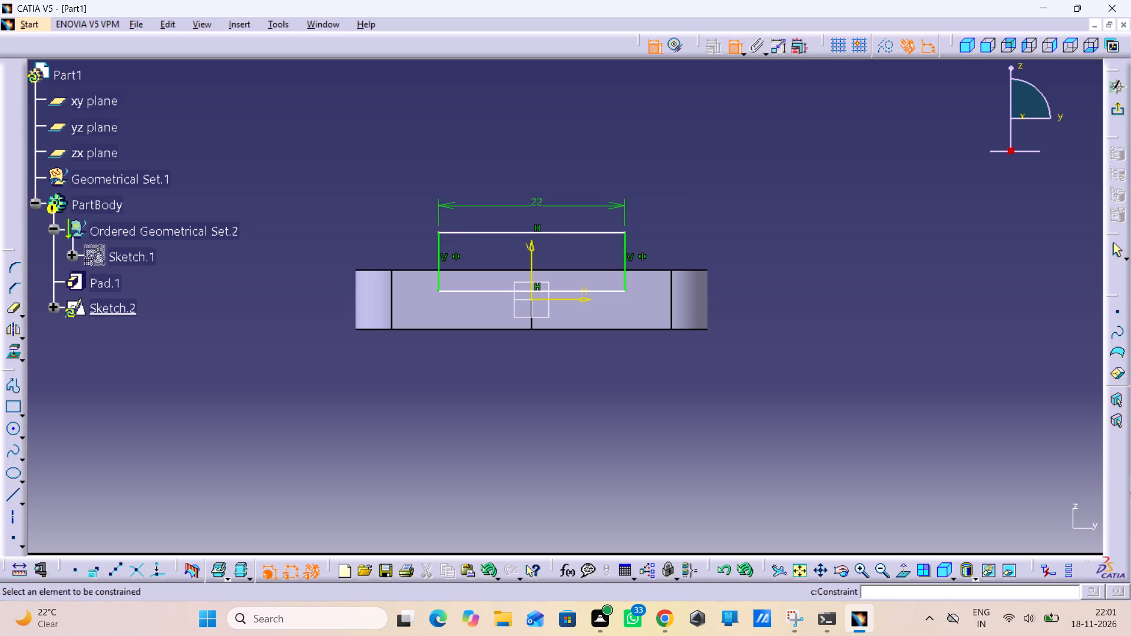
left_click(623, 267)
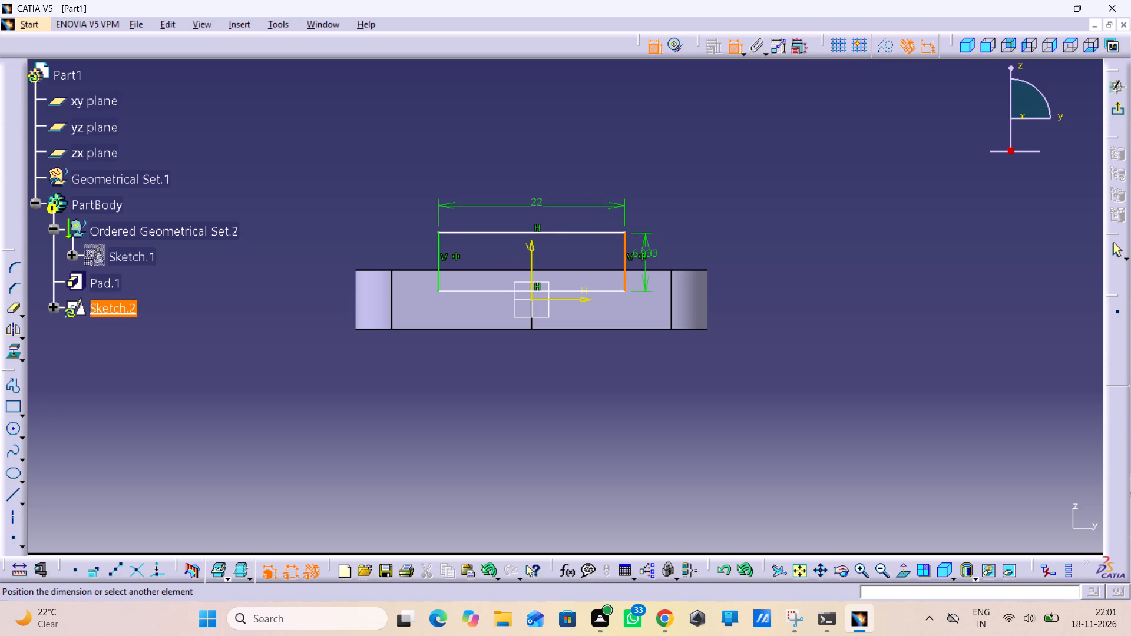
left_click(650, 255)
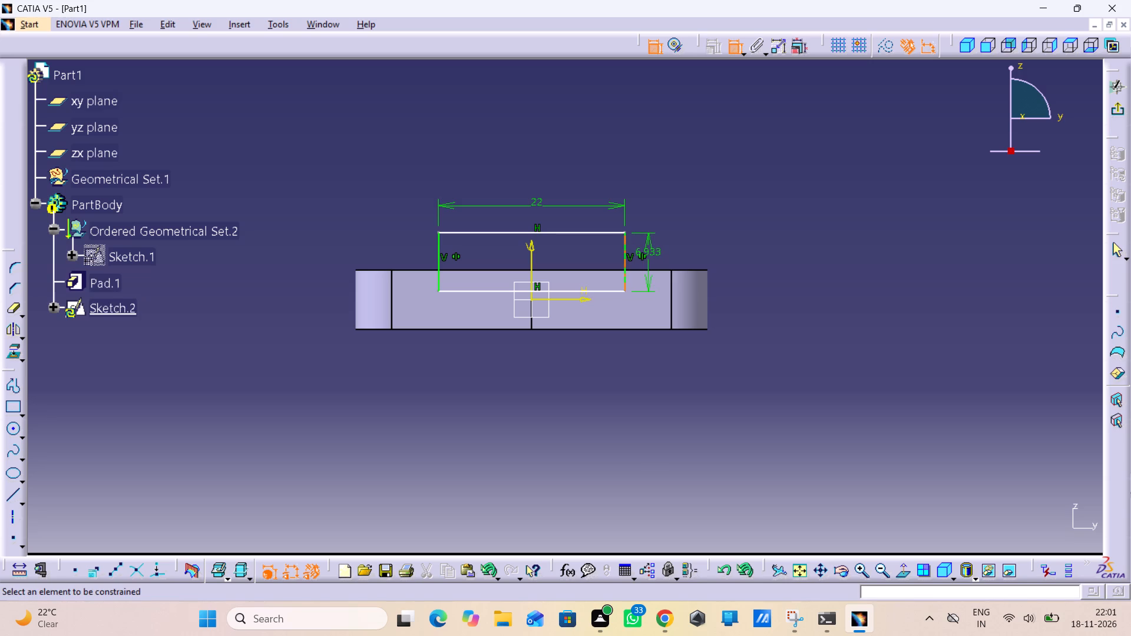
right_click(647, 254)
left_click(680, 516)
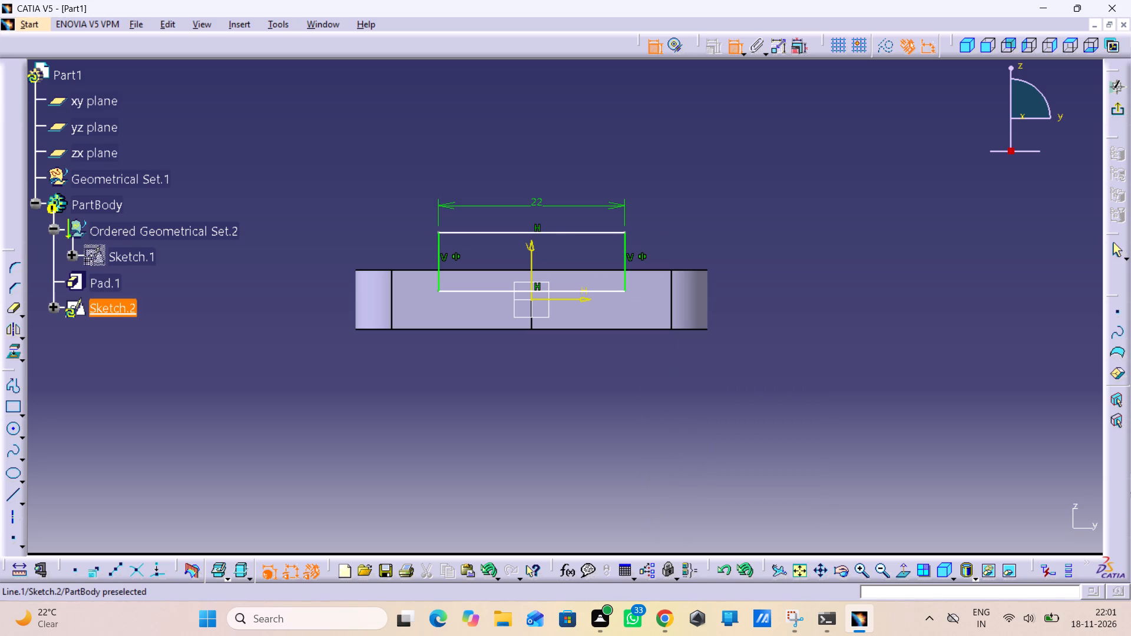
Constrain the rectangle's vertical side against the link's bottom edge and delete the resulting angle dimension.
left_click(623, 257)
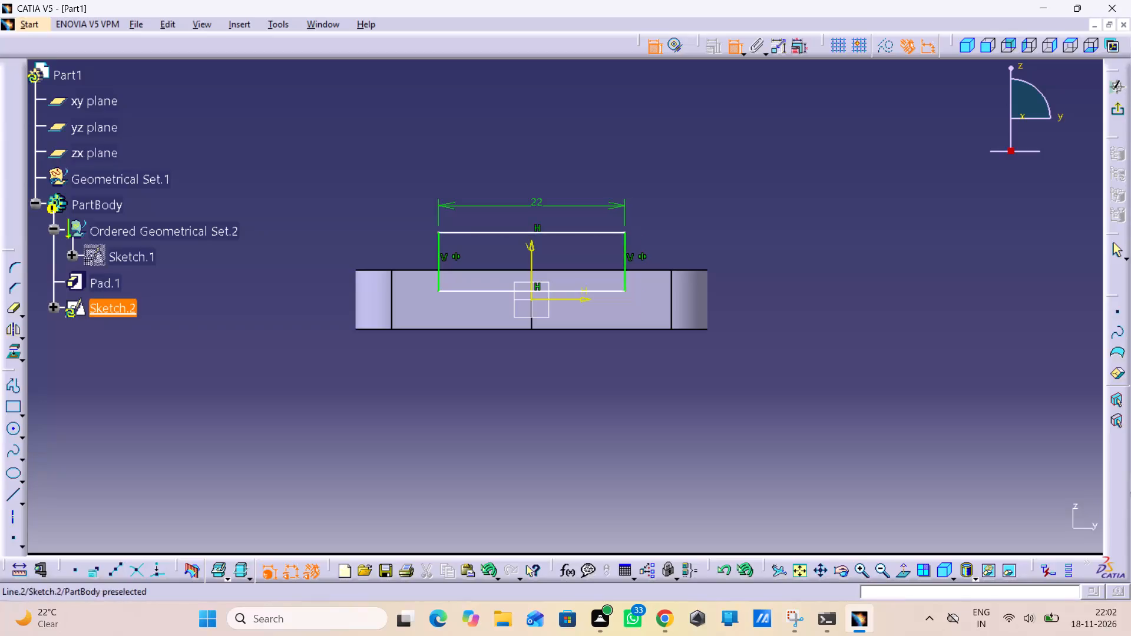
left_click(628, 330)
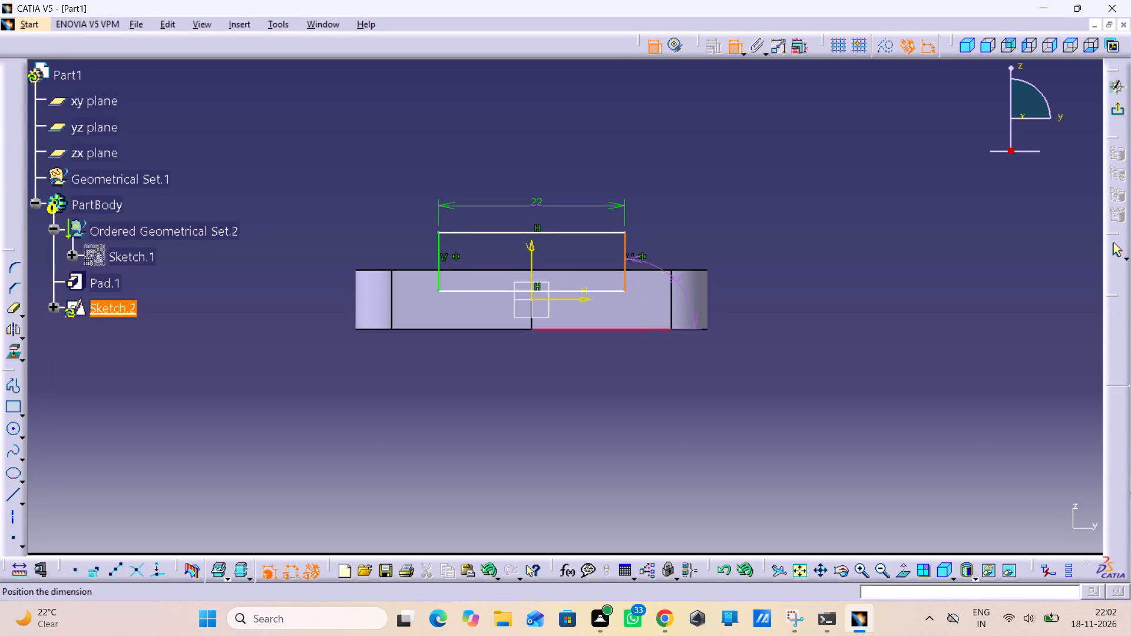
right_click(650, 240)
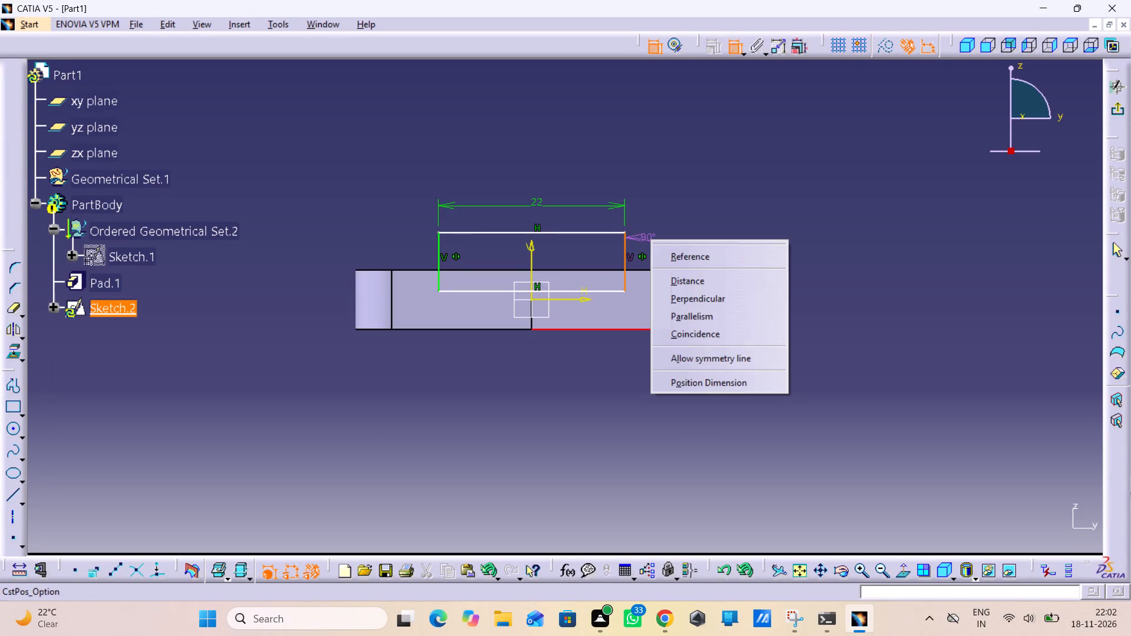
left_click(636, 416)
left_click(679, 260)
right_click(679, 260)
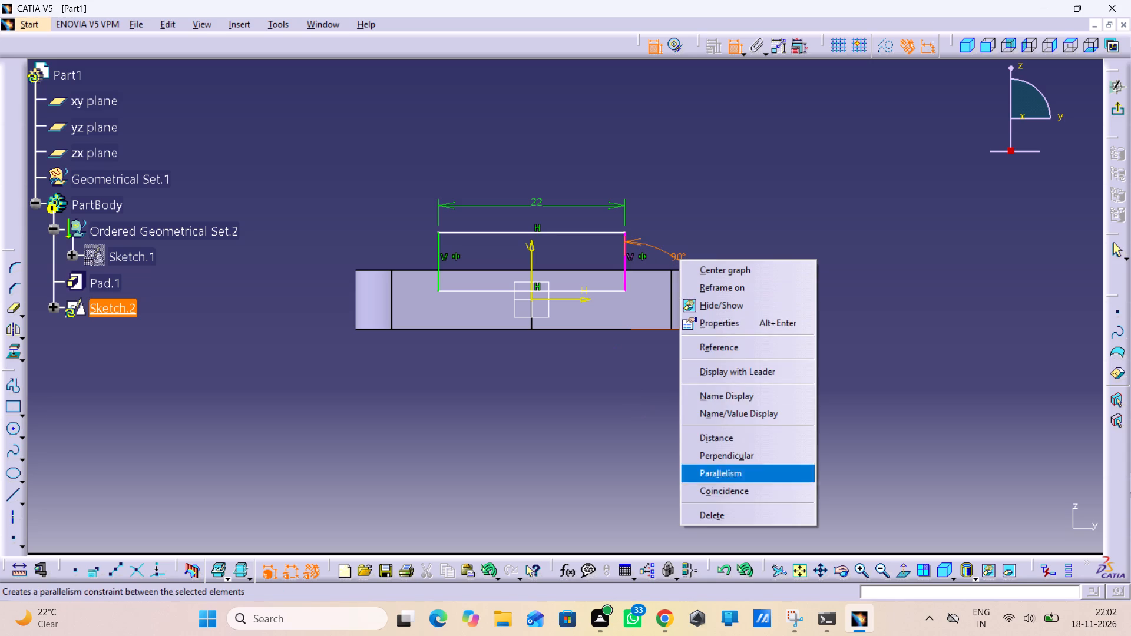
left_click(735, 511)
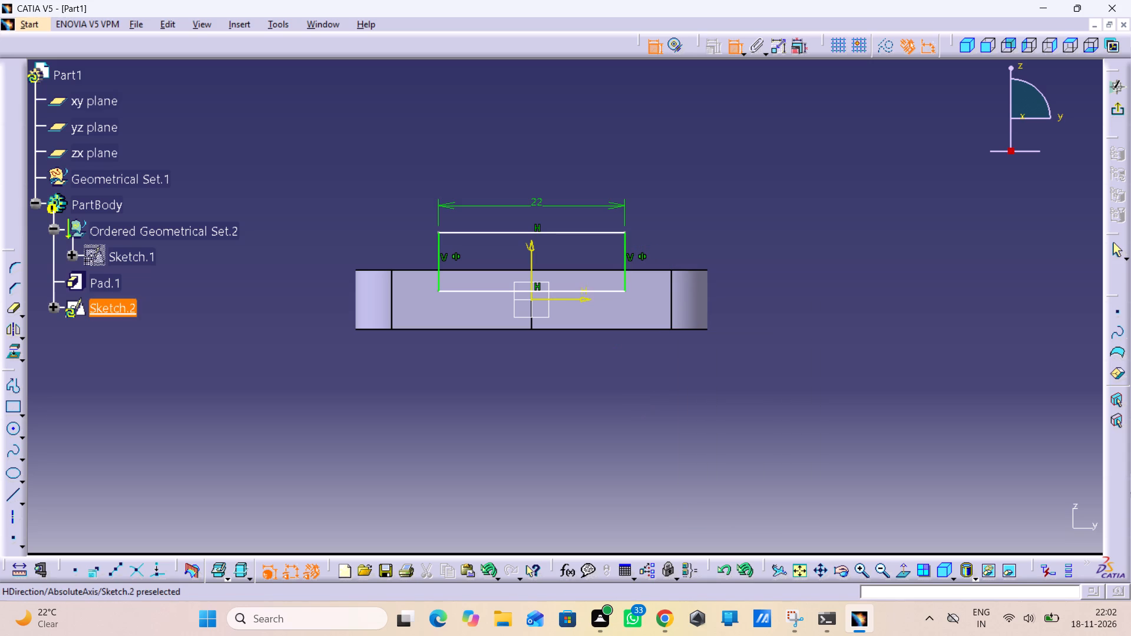
Dimension the distance from the rectangle's lower side to the link's bottom edge and set it to 2 mm.
left_click(593, 293)
left_click(591, 332)
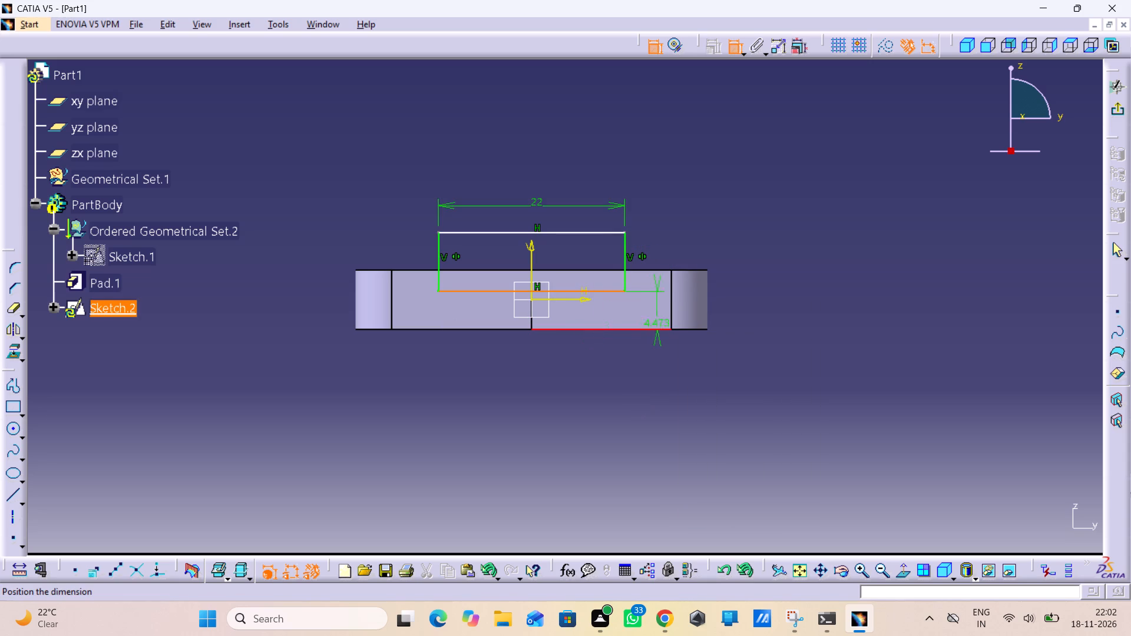
left_click(775, 319)
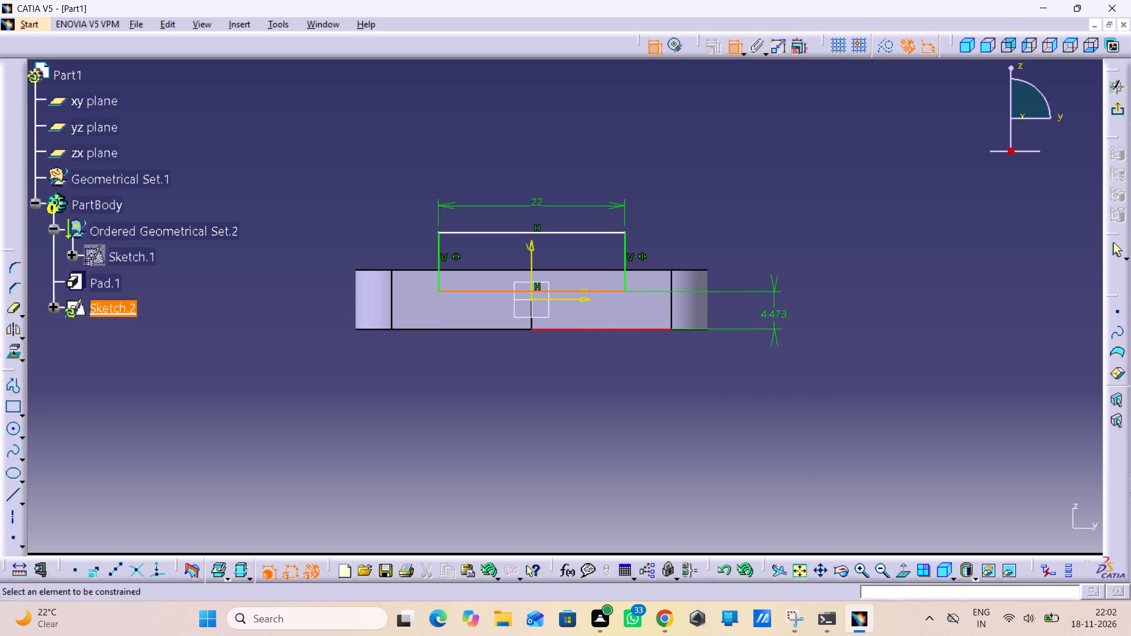
double_click(773, 313)
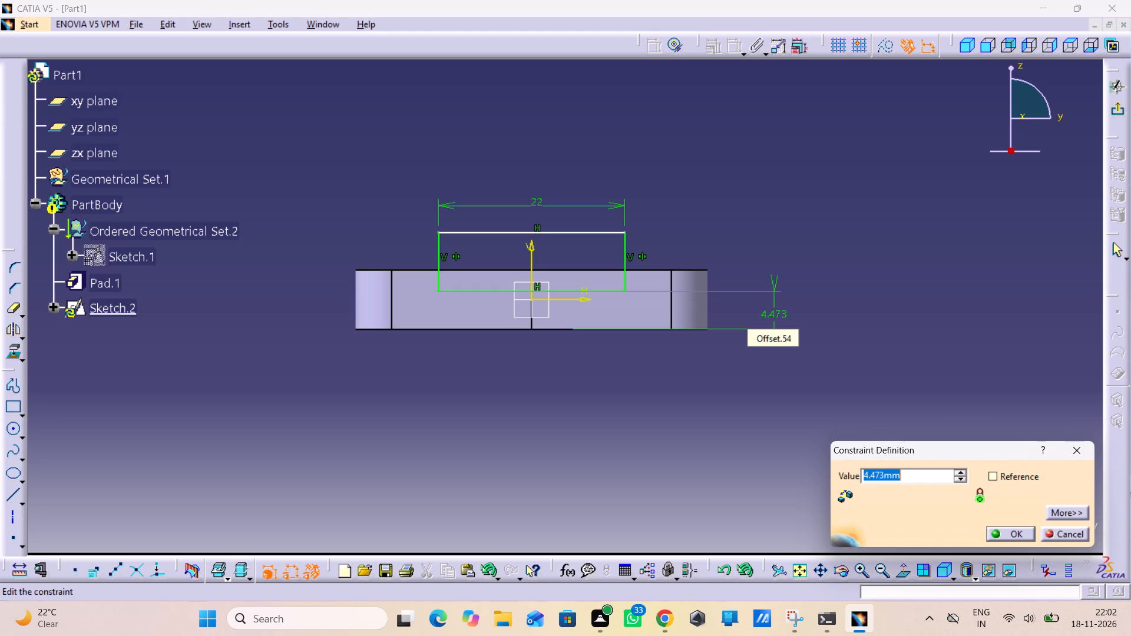
key("2")
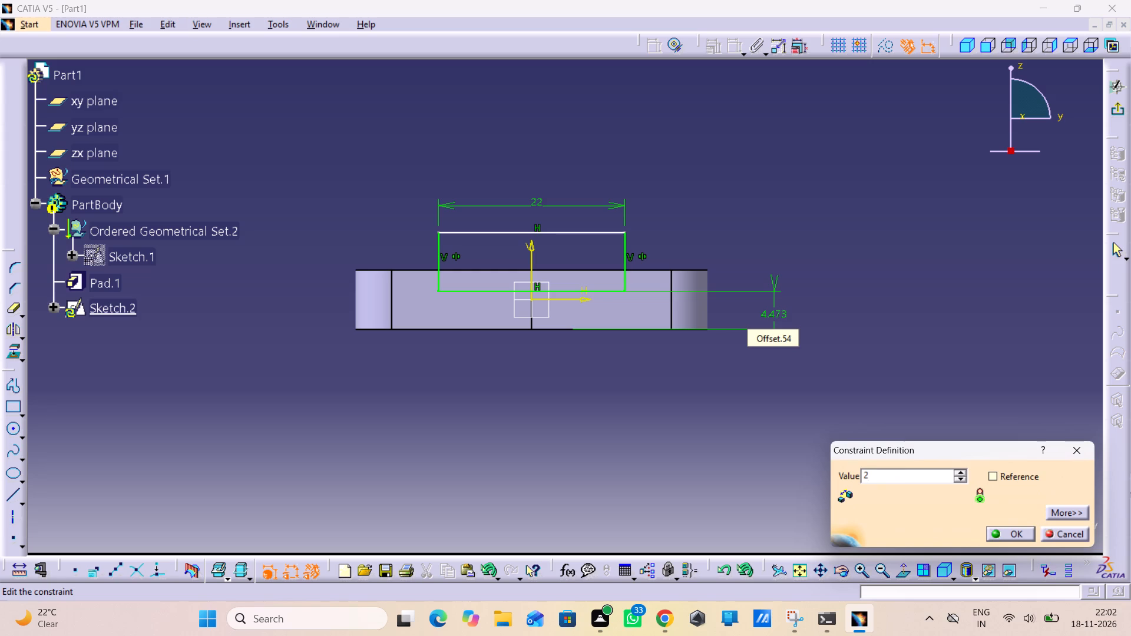
left_click(996, 534)
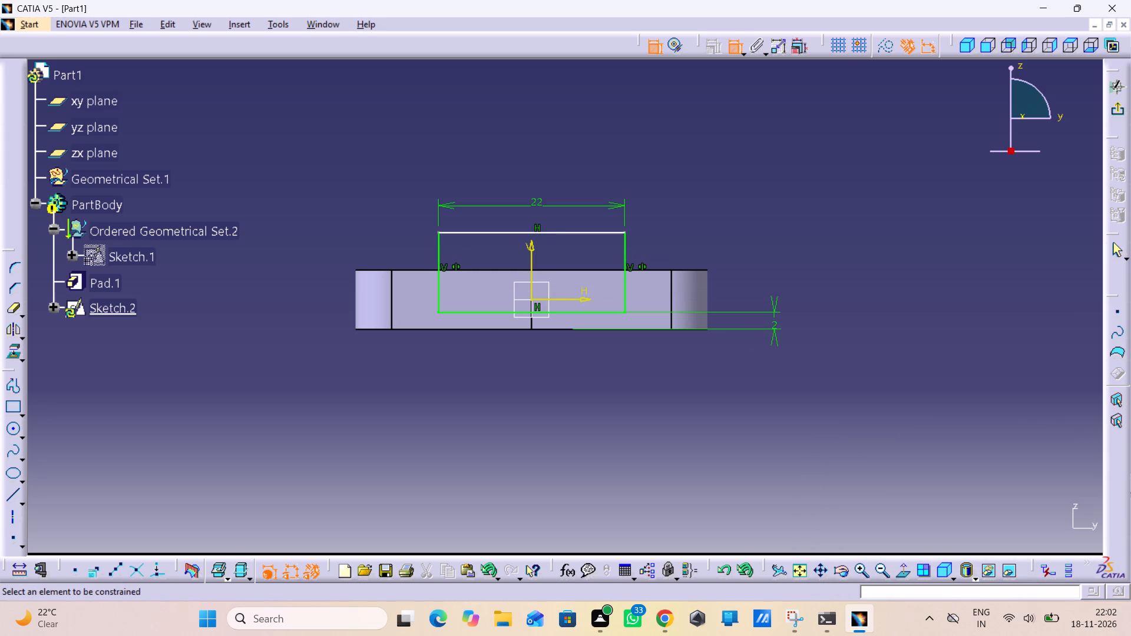
Set the offset between the rectangle's lower side and the link's bottom edge to 5 mm.
double_click(773, 324)
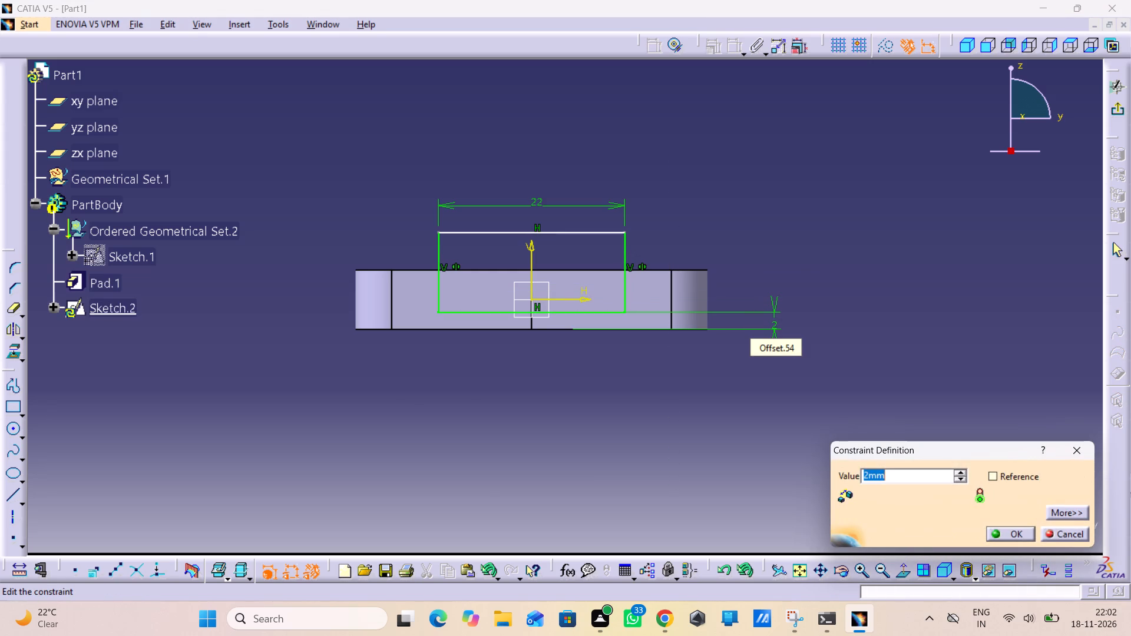
key("5")
key("Return")
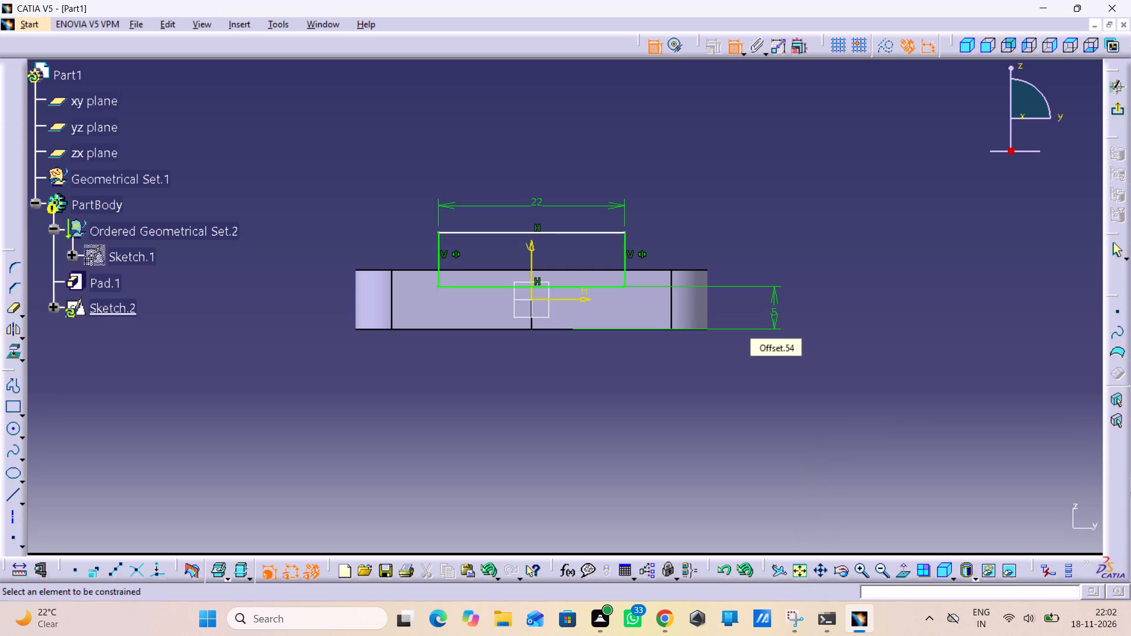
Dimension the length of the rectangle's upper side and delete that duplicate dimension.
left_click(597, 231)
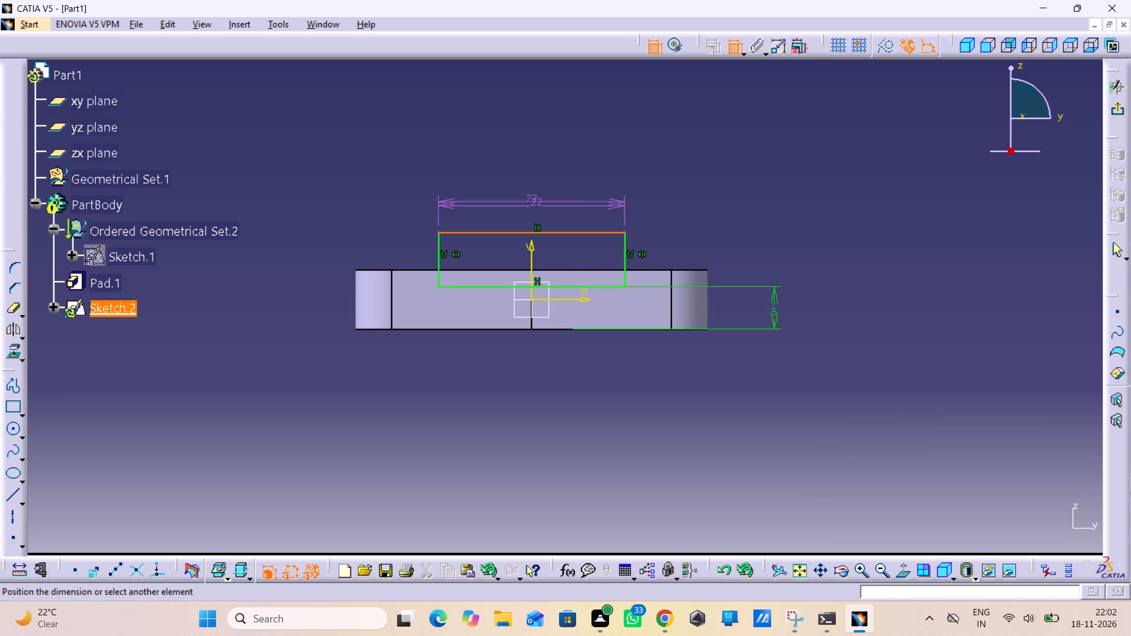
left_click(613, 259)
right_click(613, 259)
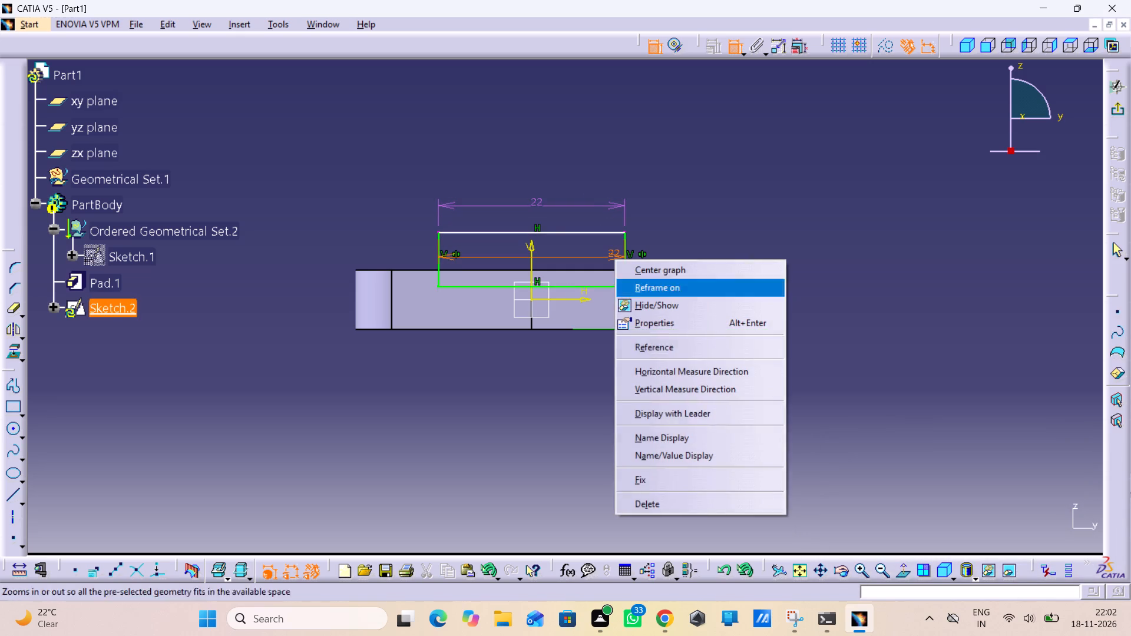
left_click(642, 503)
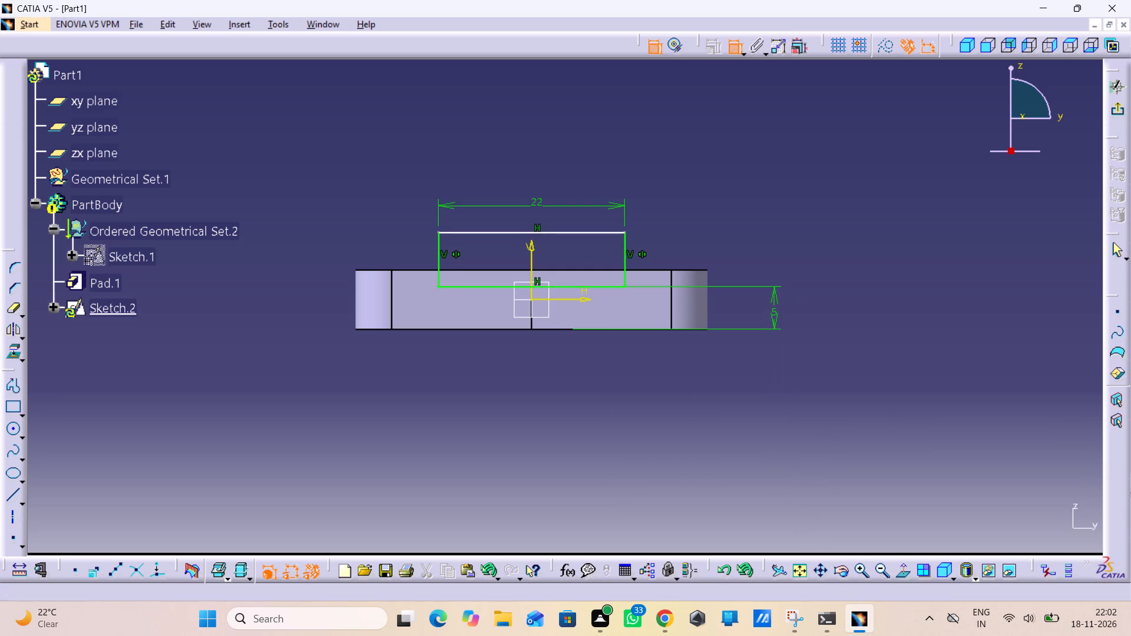
Dimension the distance between the rectangle's upper side and the link's top edge, and exit the sketch.
left_click_drag(594, 231, 589, 239)
left_click(578, 274)
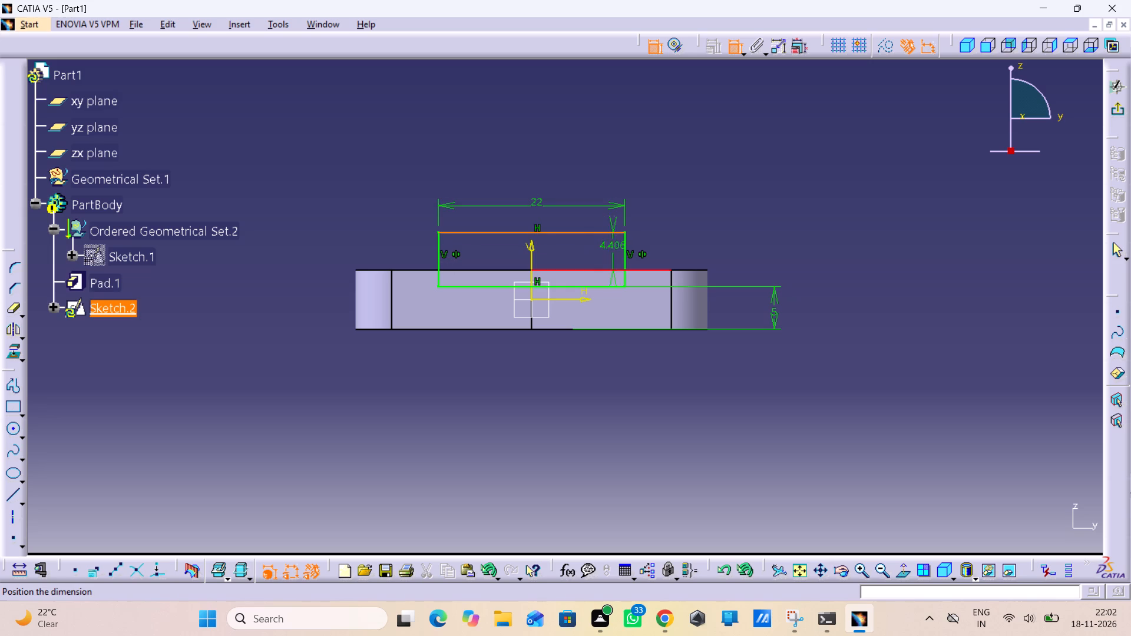
left_click(679, 199)
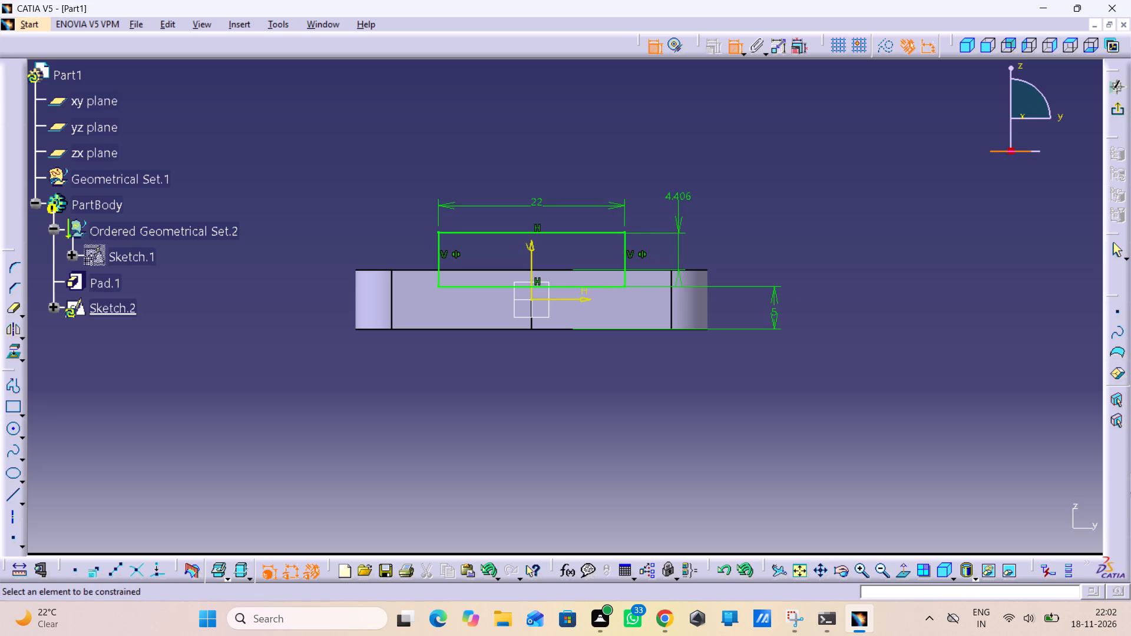
left_click(1124, 110)
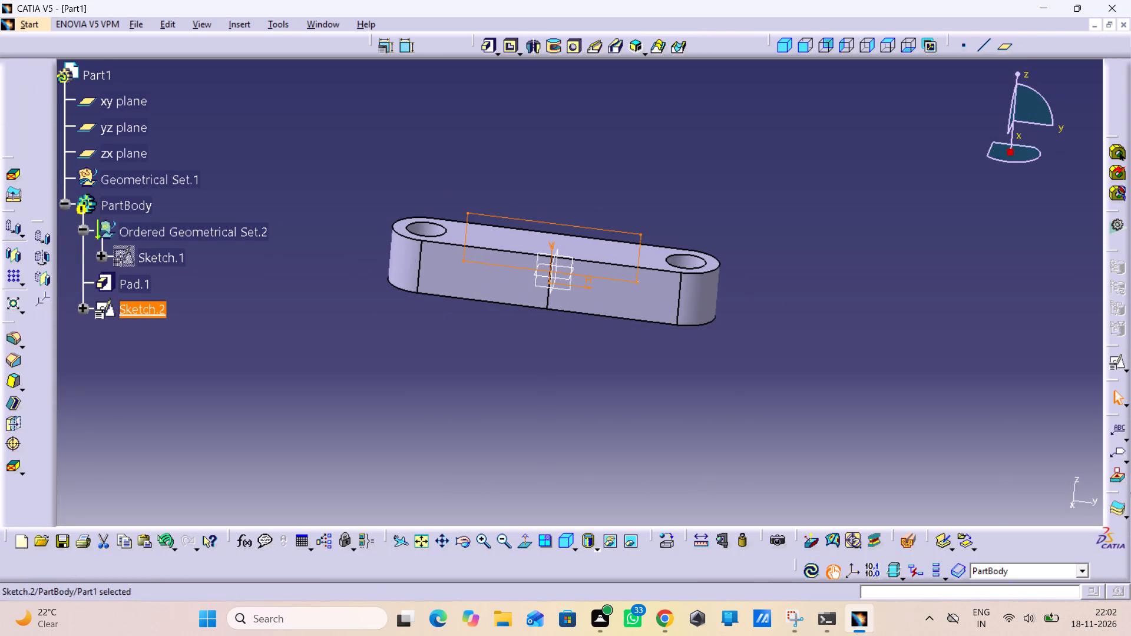
Cut the sketched rectangle through the link as a pocket with the Up to last limit.
left_click(511, 44)
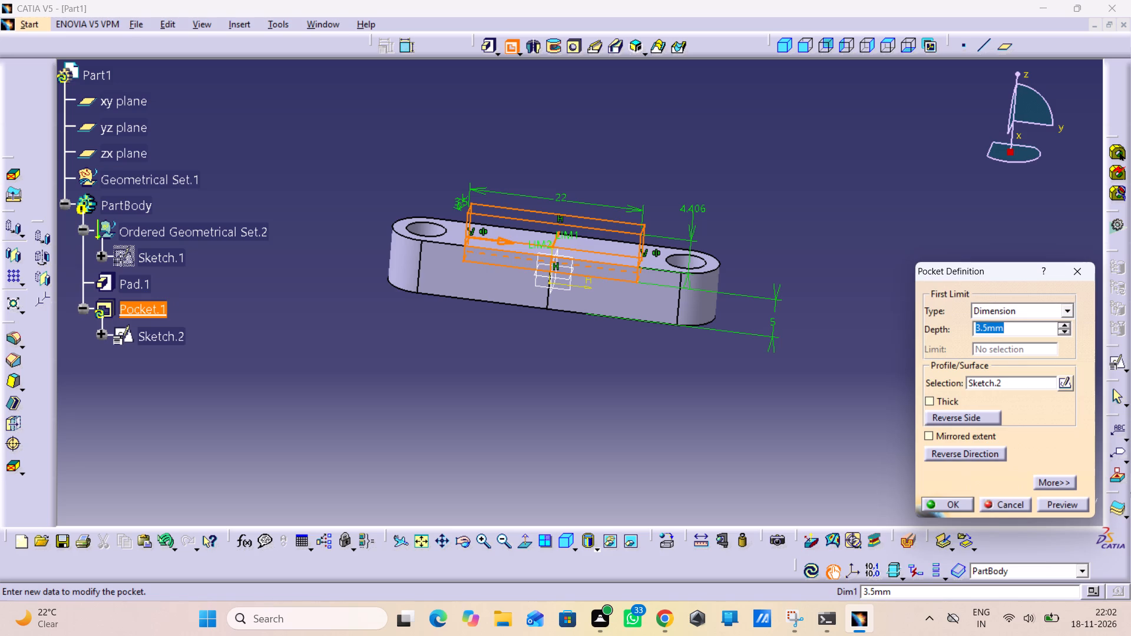
left_click(1054, 499)
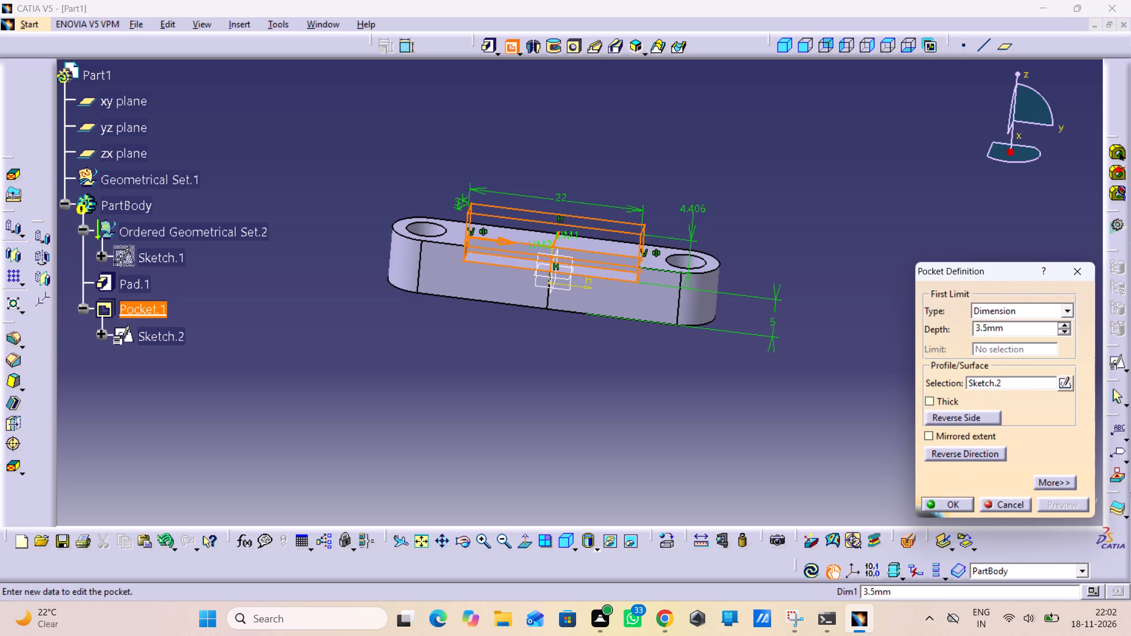
left_click(998, 309)
left_click(1004, 334)
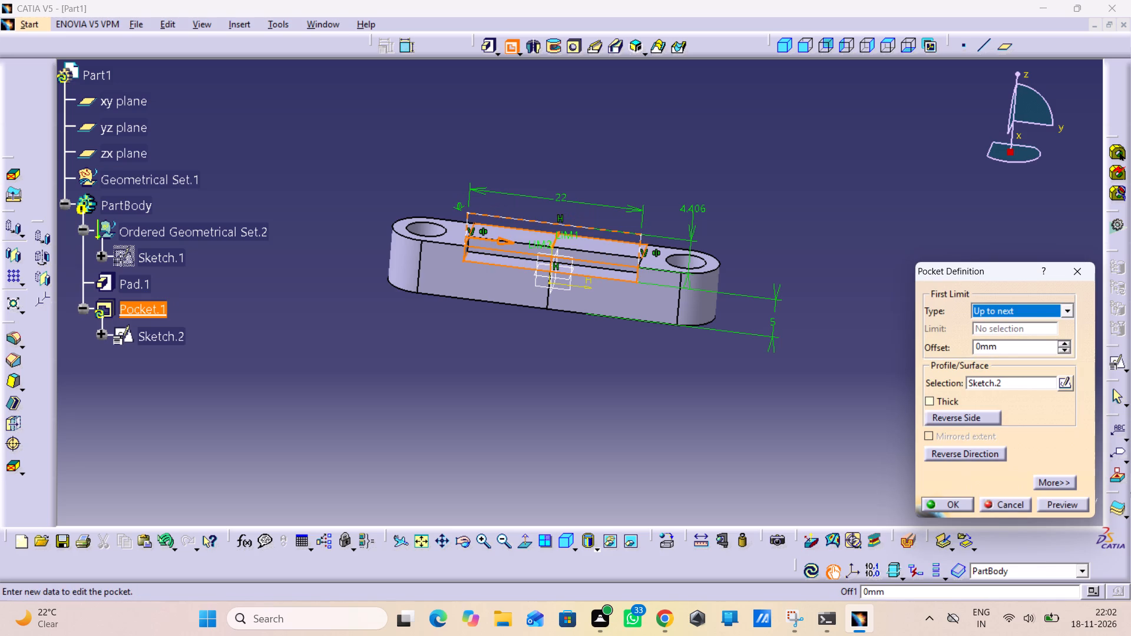
left_click(1013, 307)
left_click(1021, 350)
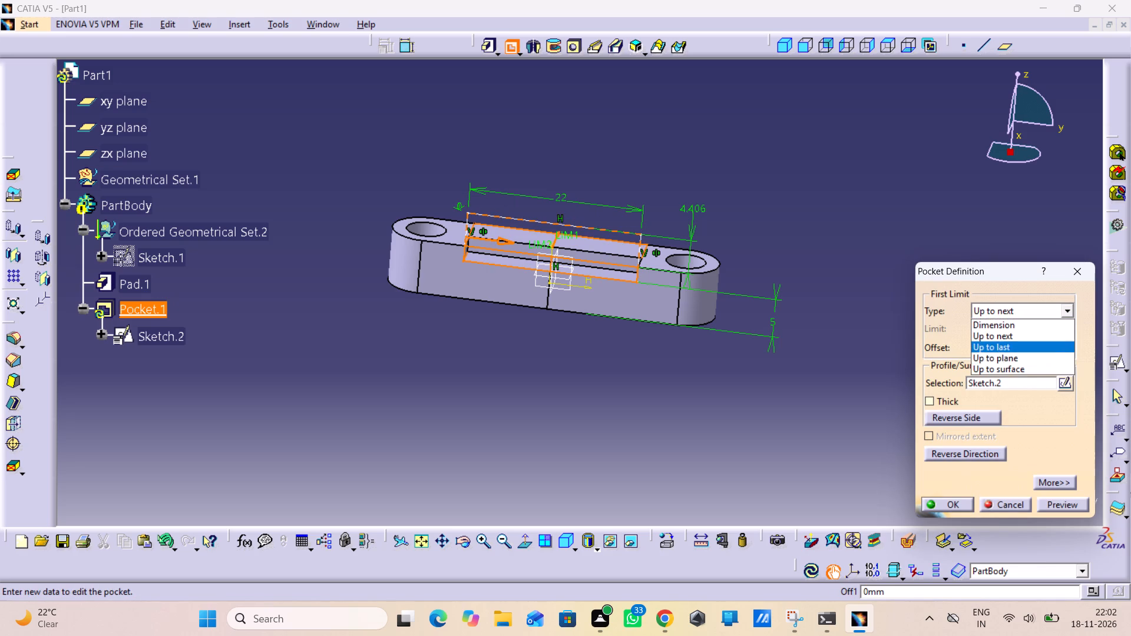
left_click(1072, 507)
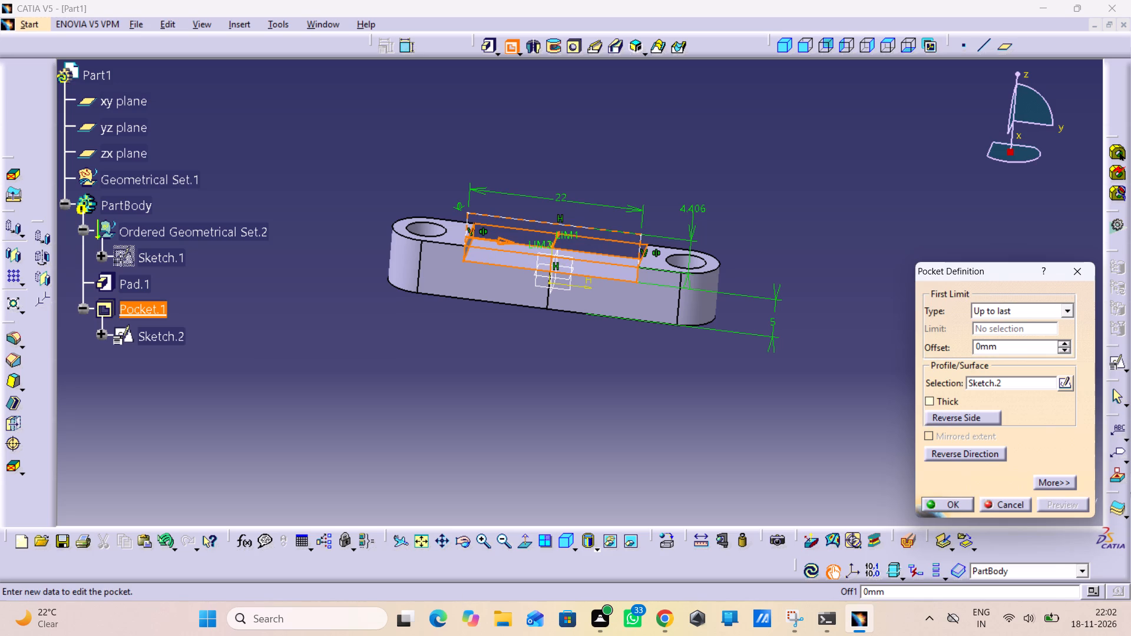
left_click(953, 506)
left_click(713, 455)
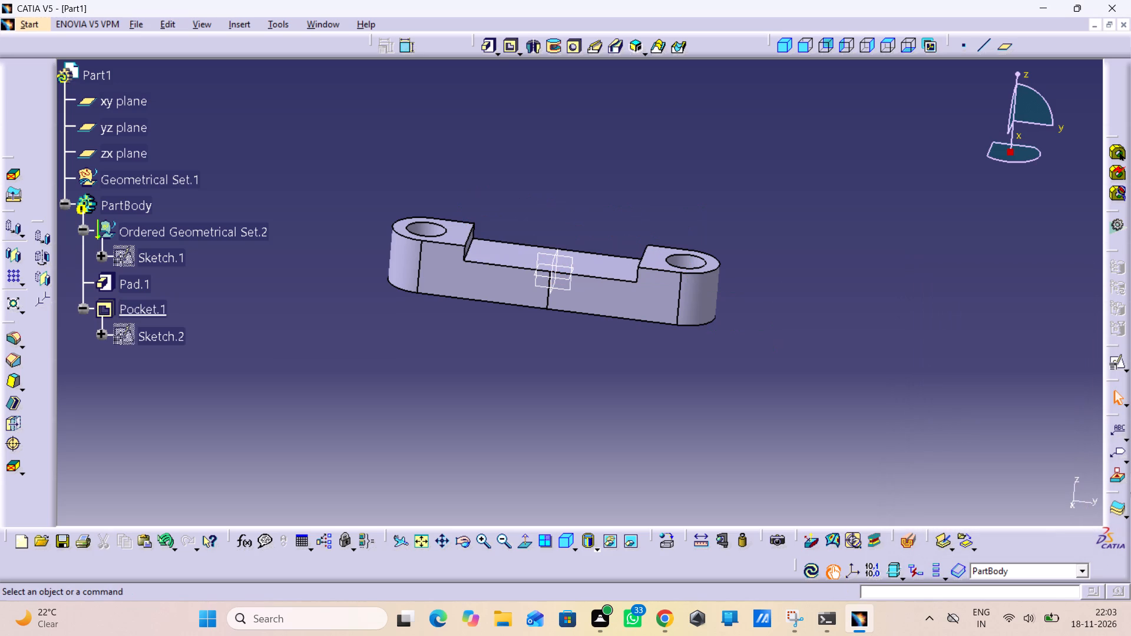
Mirror the pocket about the xy plane to recess the opposite face of the link.
left_click(129, 317)
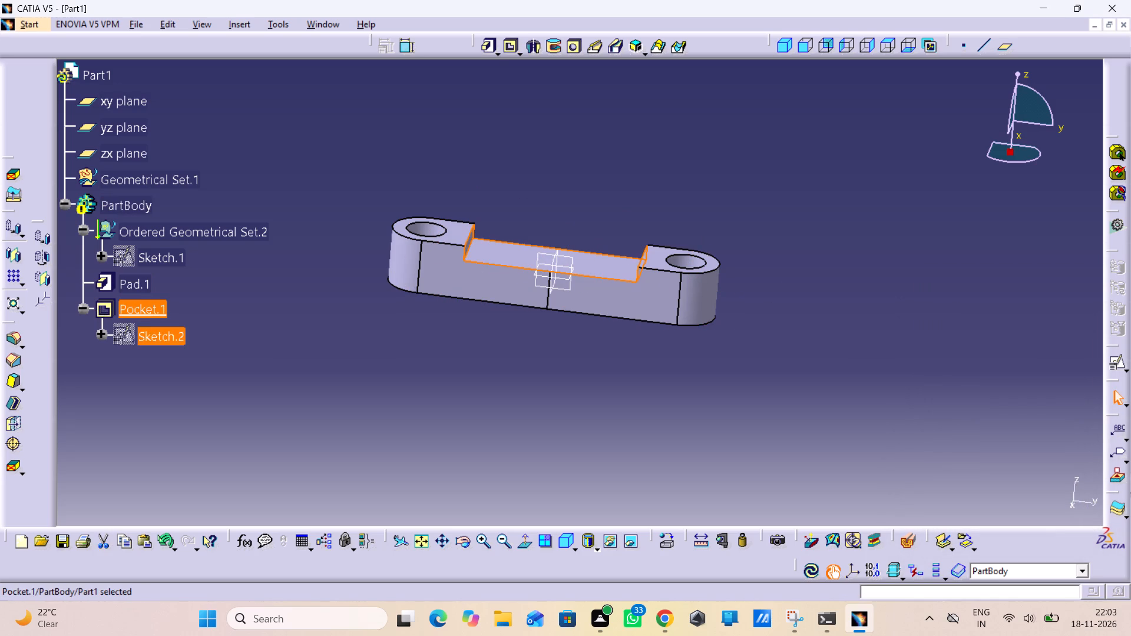
left_click(8, 251)
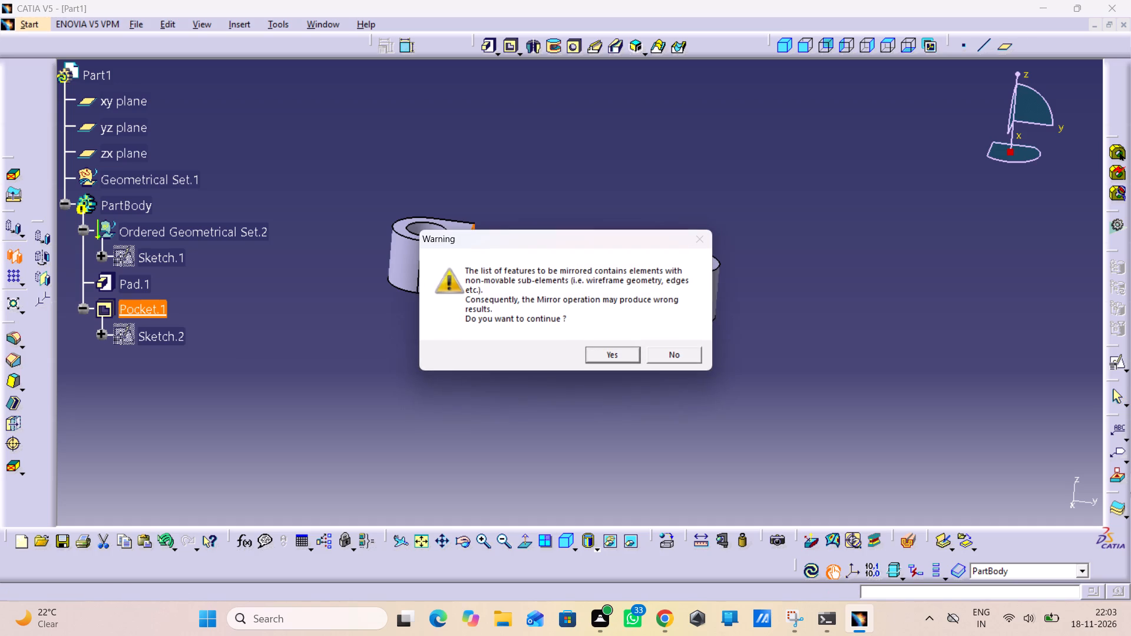
left_click(609, 352)
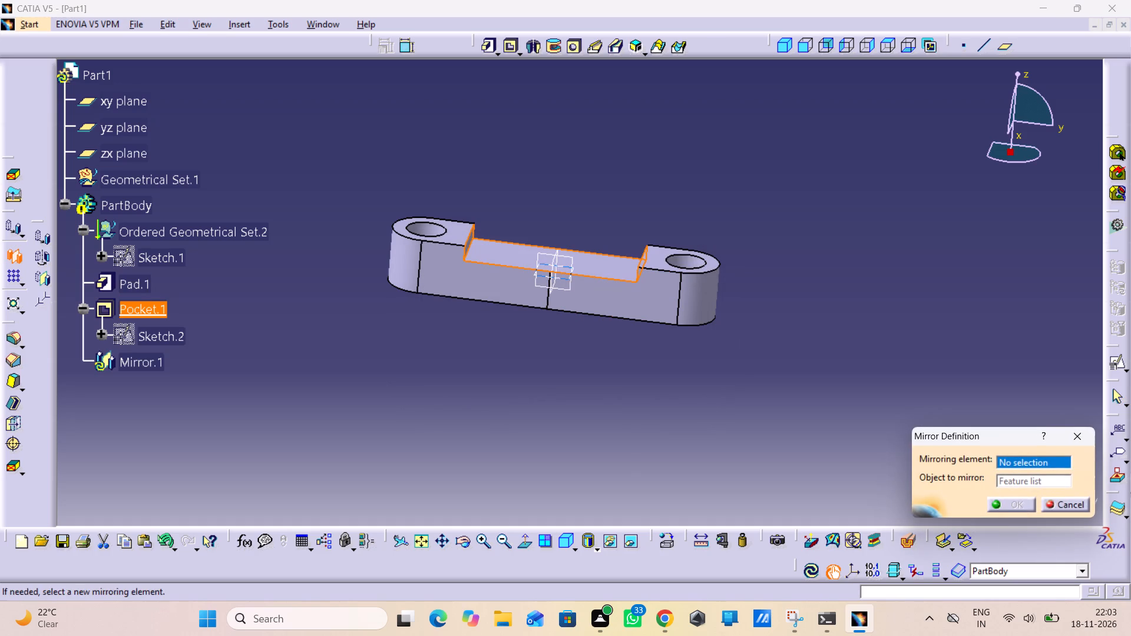
left_click(558, 280)
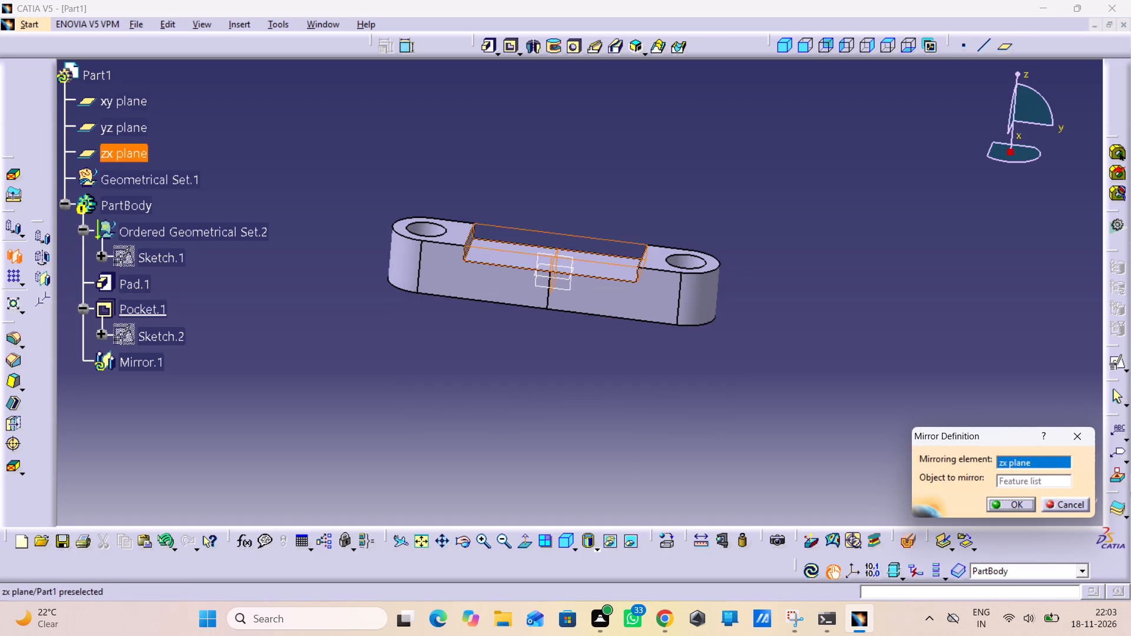
left_click(563, 276)
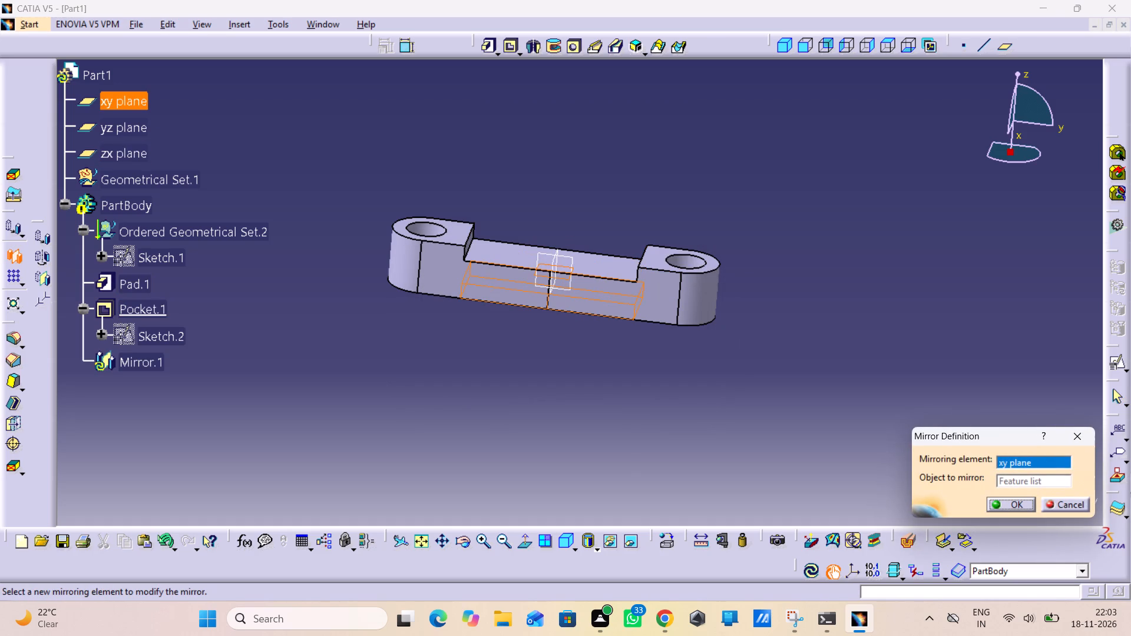
left_click(1002, 495)
left_click(994, 502)
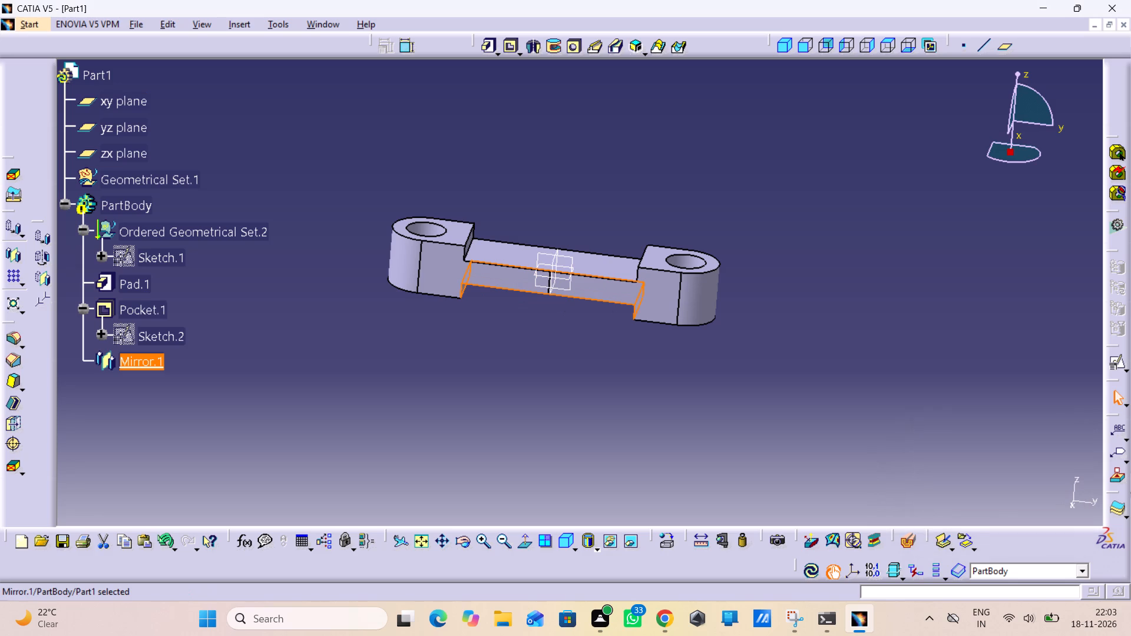
left_click(797, 452)
Start an edge fillet and clear the mistakenly picked vertical edge and recess end wall from its selection.
middle_click_drag(517, 328, 521, 322)
right_click_drag(517, 328, 521, 322)
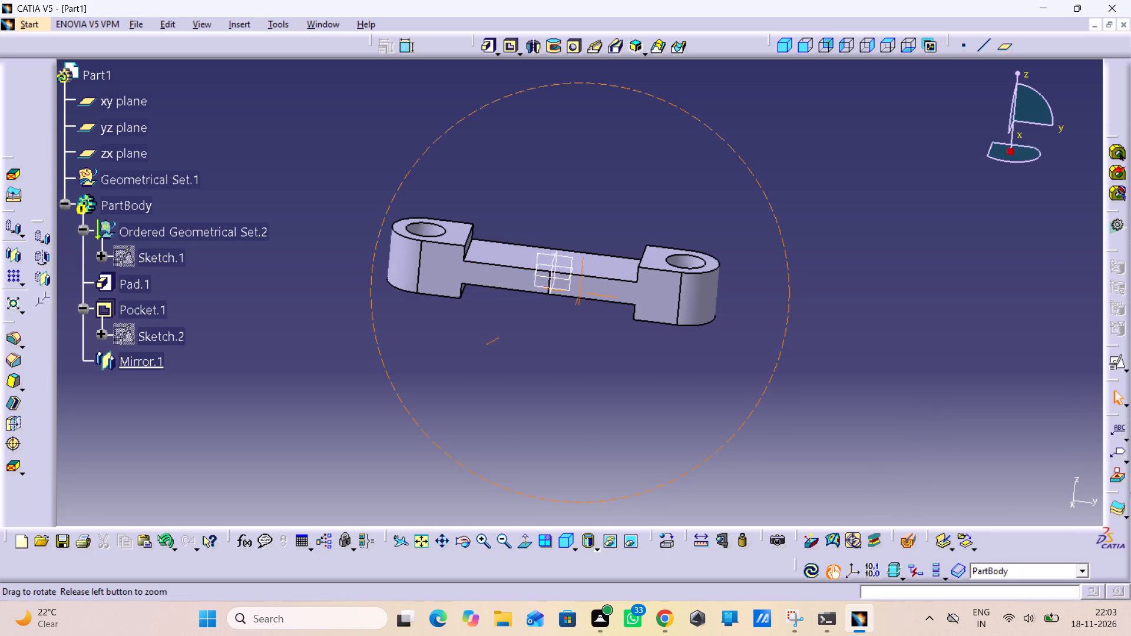
middle_click_drag(521, 322, 436, 339)
right_click_drag(521, 322, 433, 336)
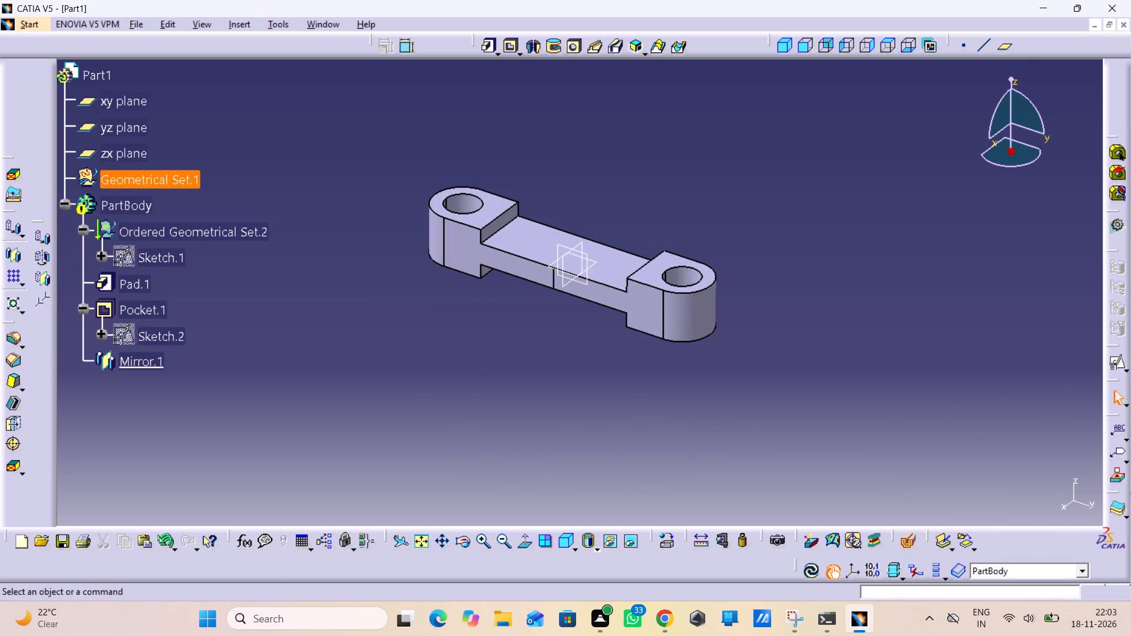
double_click(18, 347)
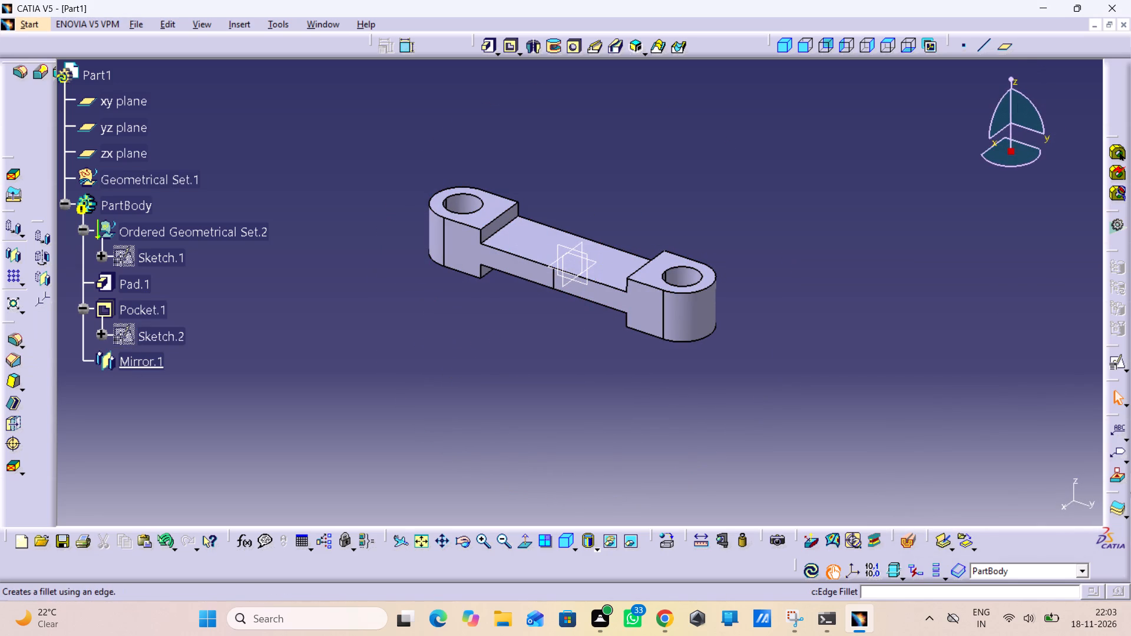
double_click(41, 347)
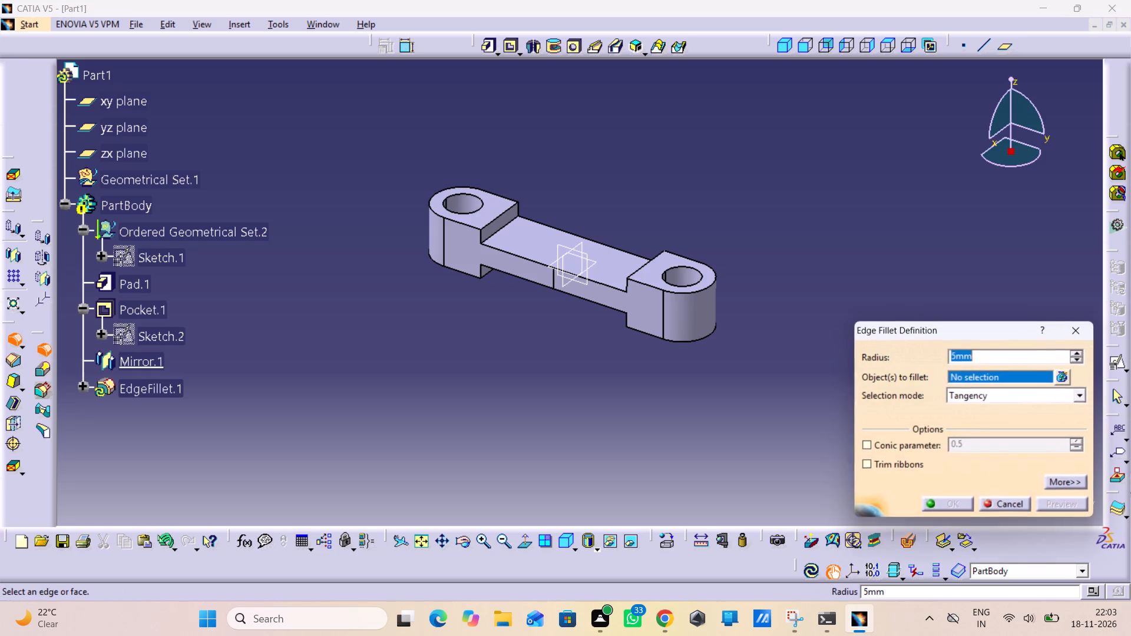
left_click(520, 210)
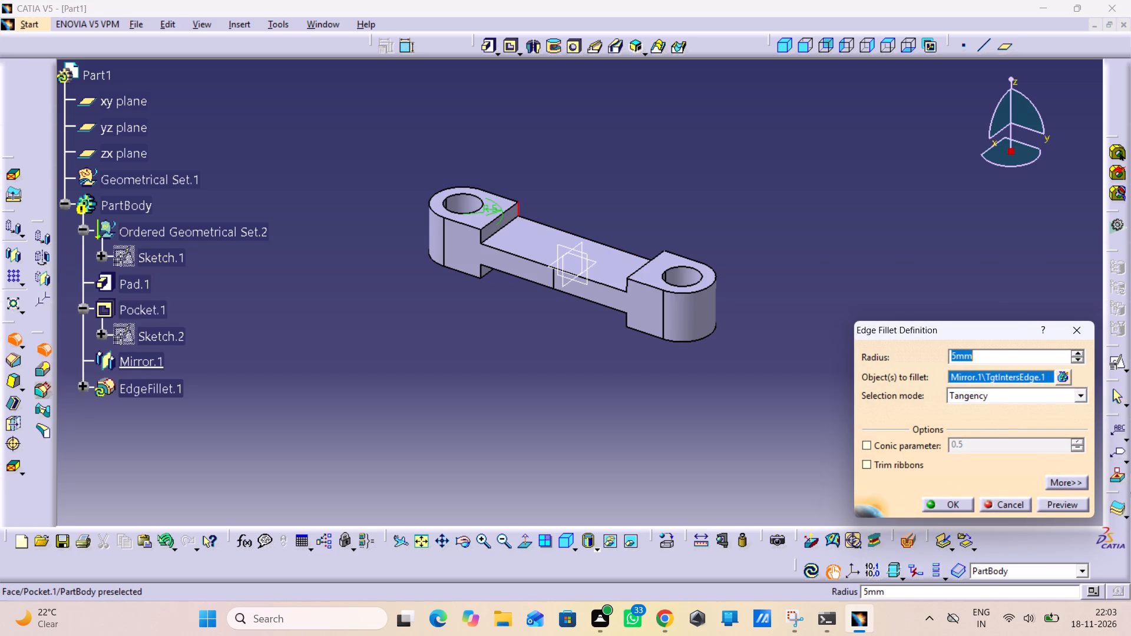
left_click(493, 229)
left_click(593, 191)
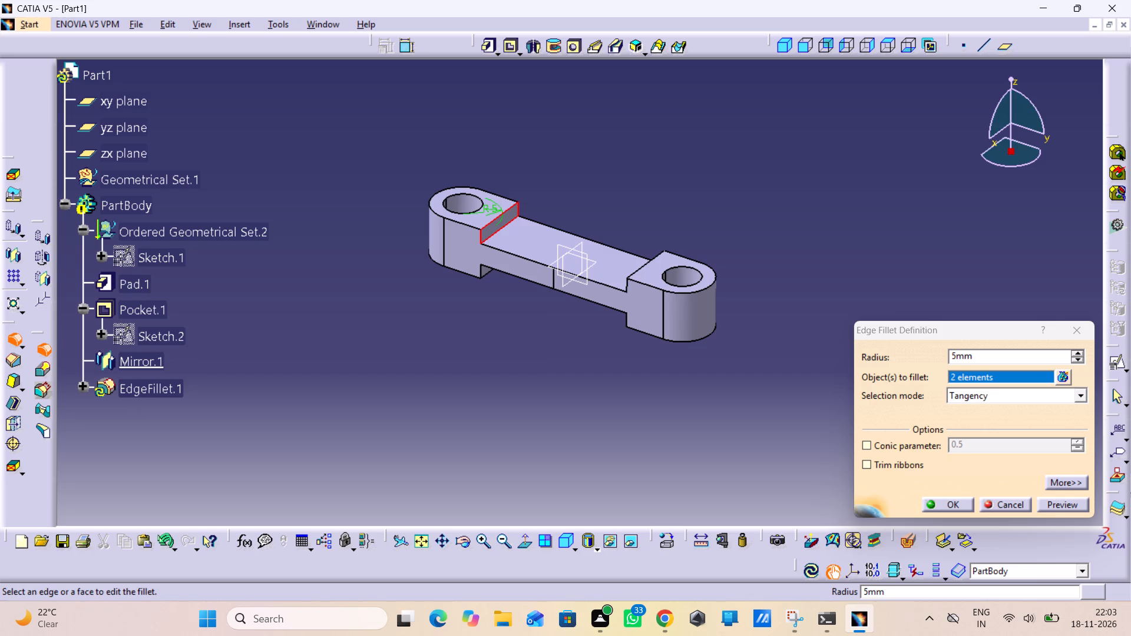
left_click(1065, 374)
right_click(1037, 416)
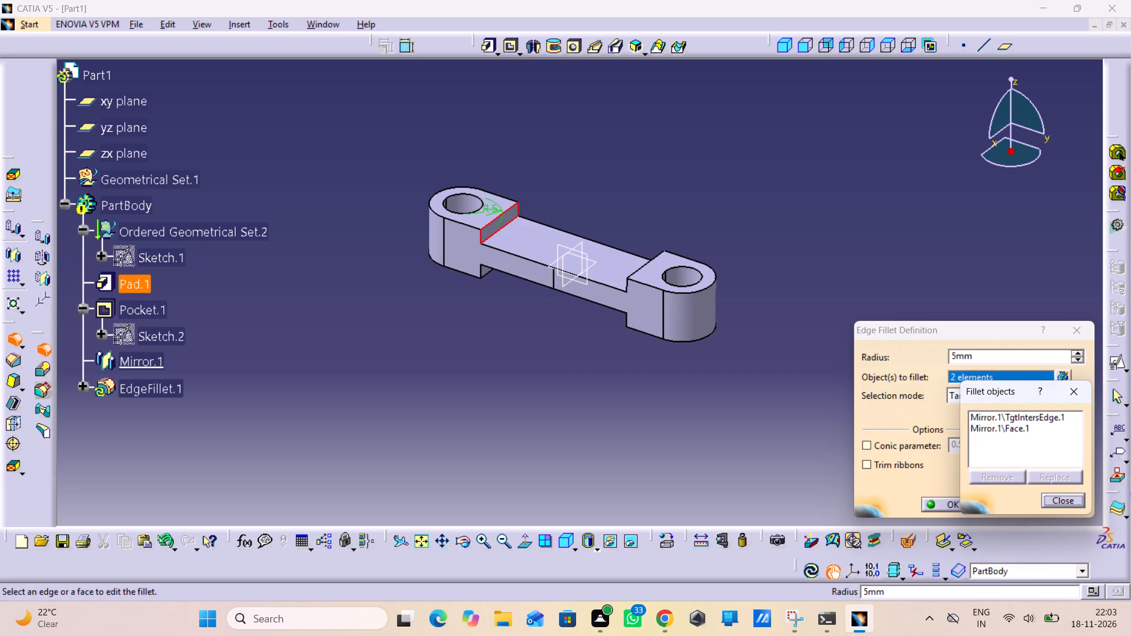
left_click(1020, 425)
left_click(1011, 473)
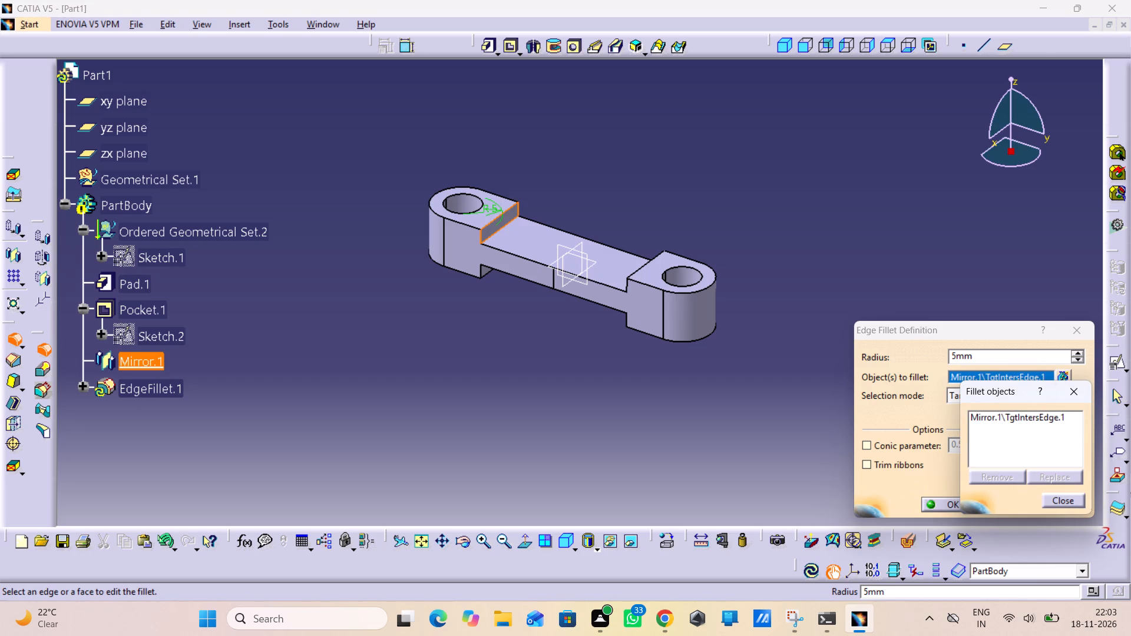
left_click(1026, 412)
left_click(998, 482)
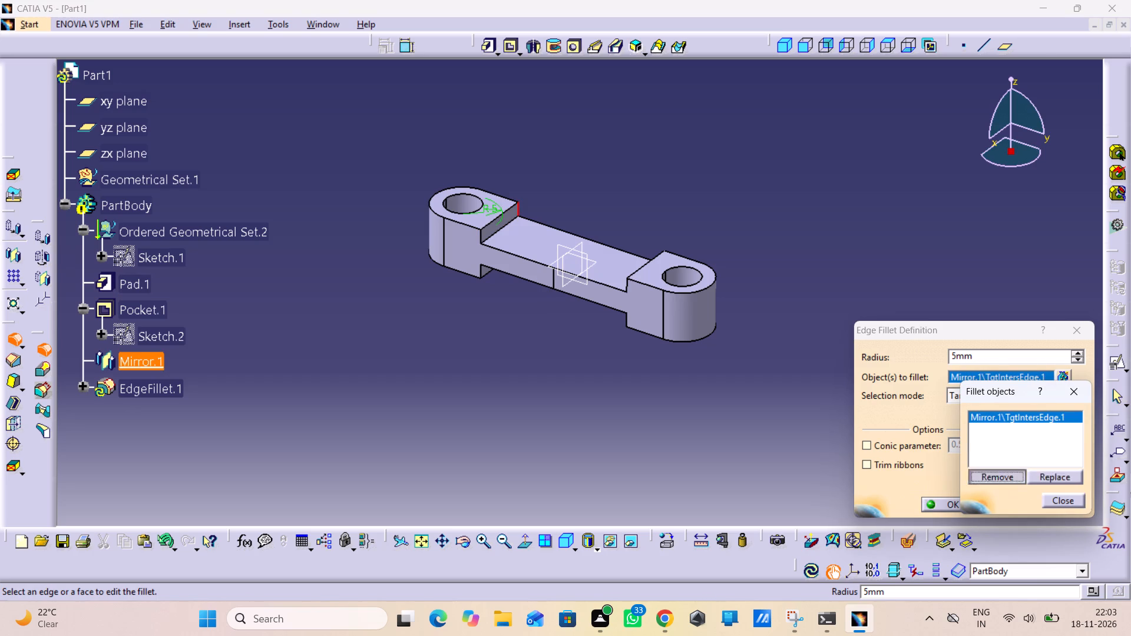
Fillet the two inner bottom edges of the upper recess with a 2 mm radius.
left_click(511, 223)
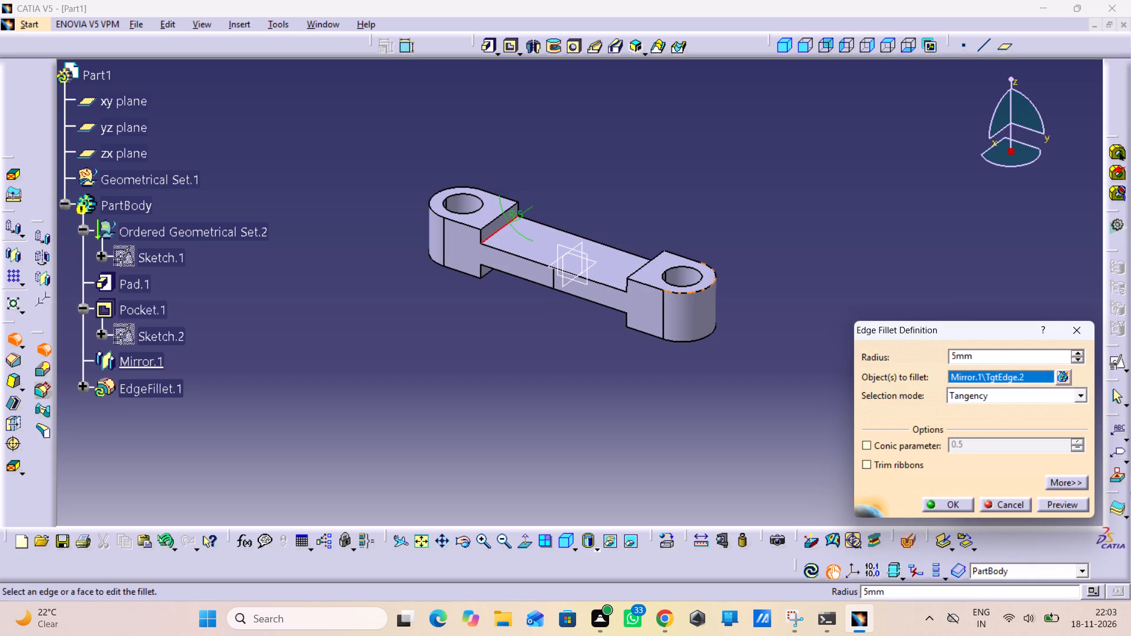
left_click_drag(974, 353, 913, 372)
key("2")
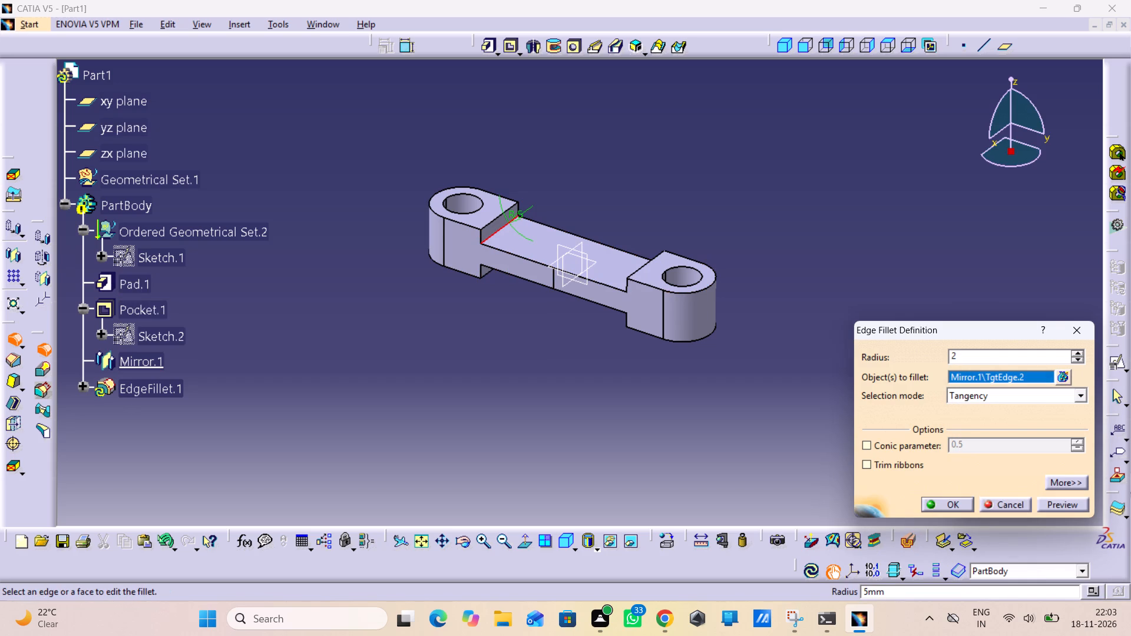
middle_click_drag(458, 322, 659, 339)
right_click_drag(459, 320, 659, 339)
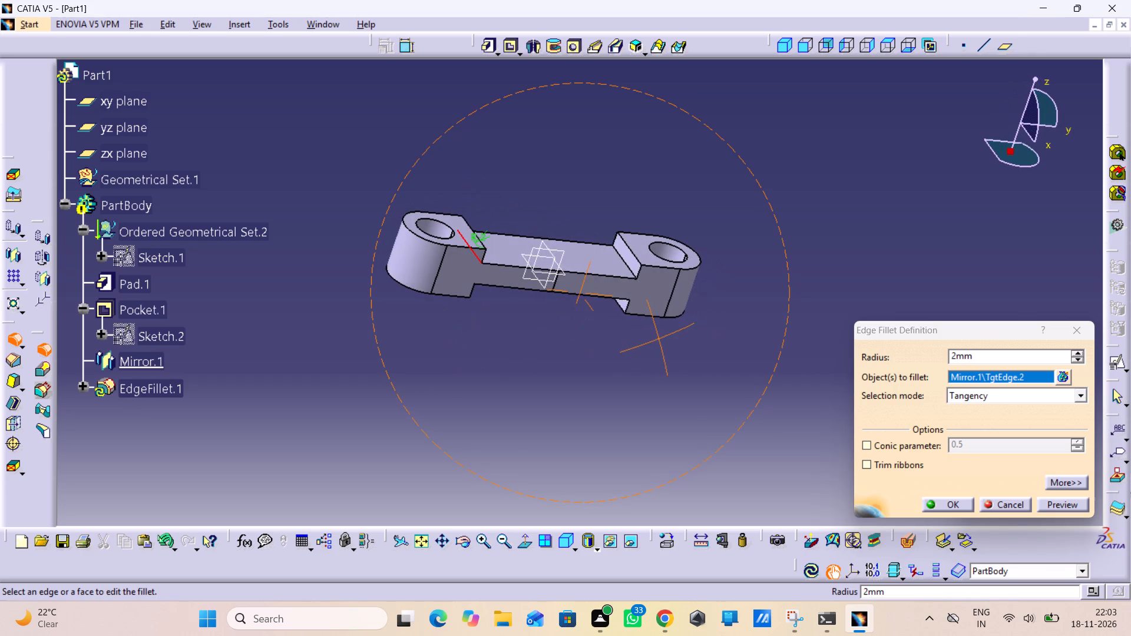
left_click(627, 263)
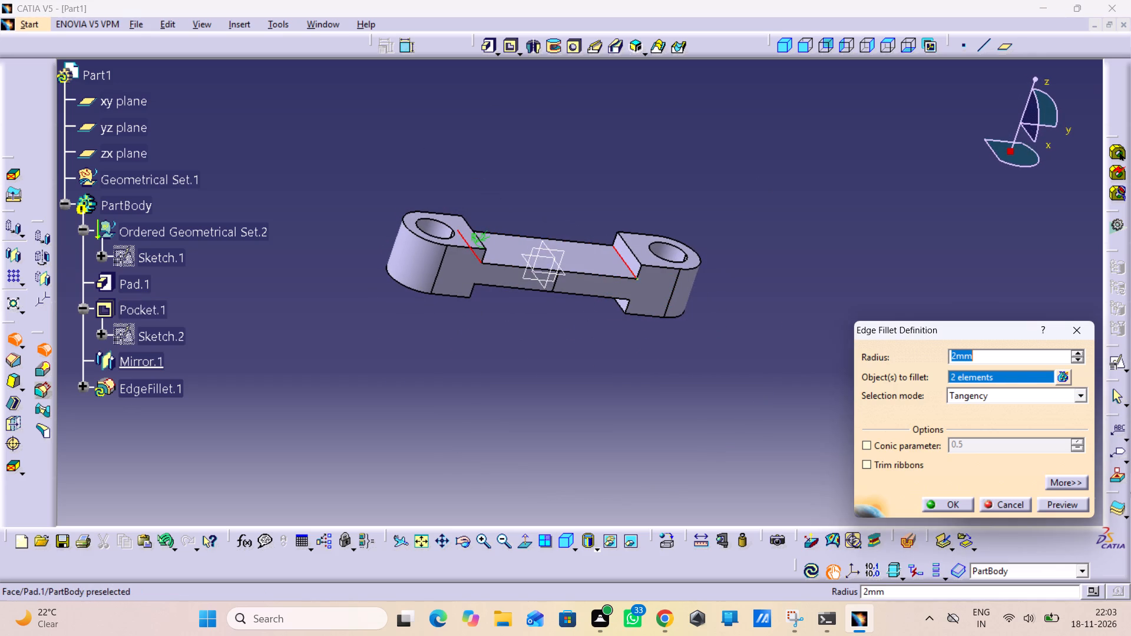
left_click(1064, 502)
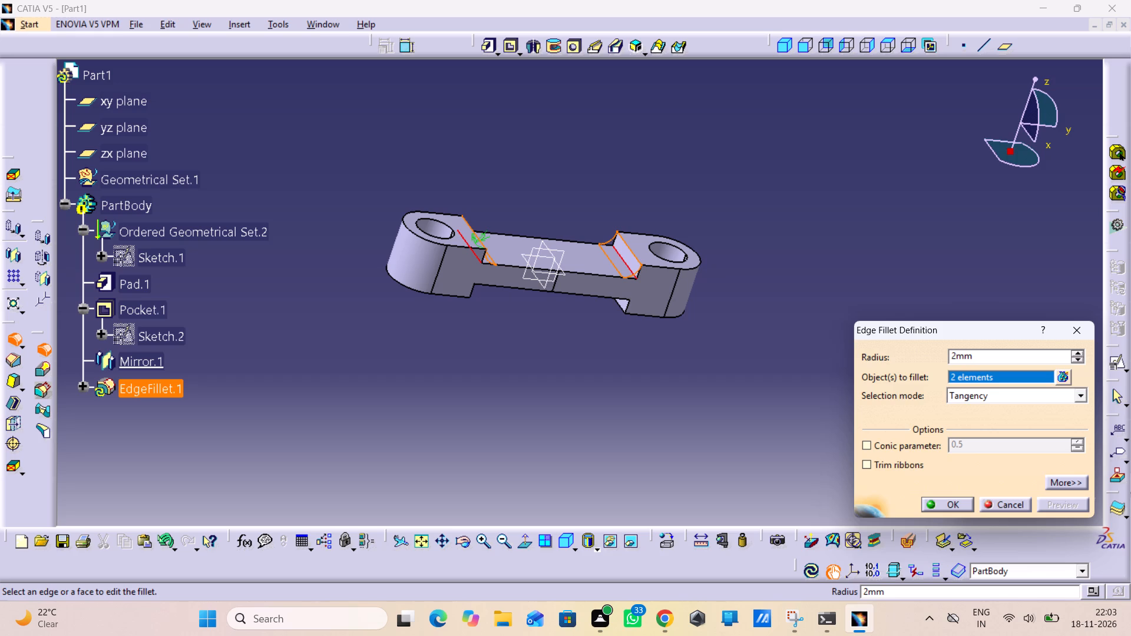
left_click(940, 505)
left_click(800, 463)
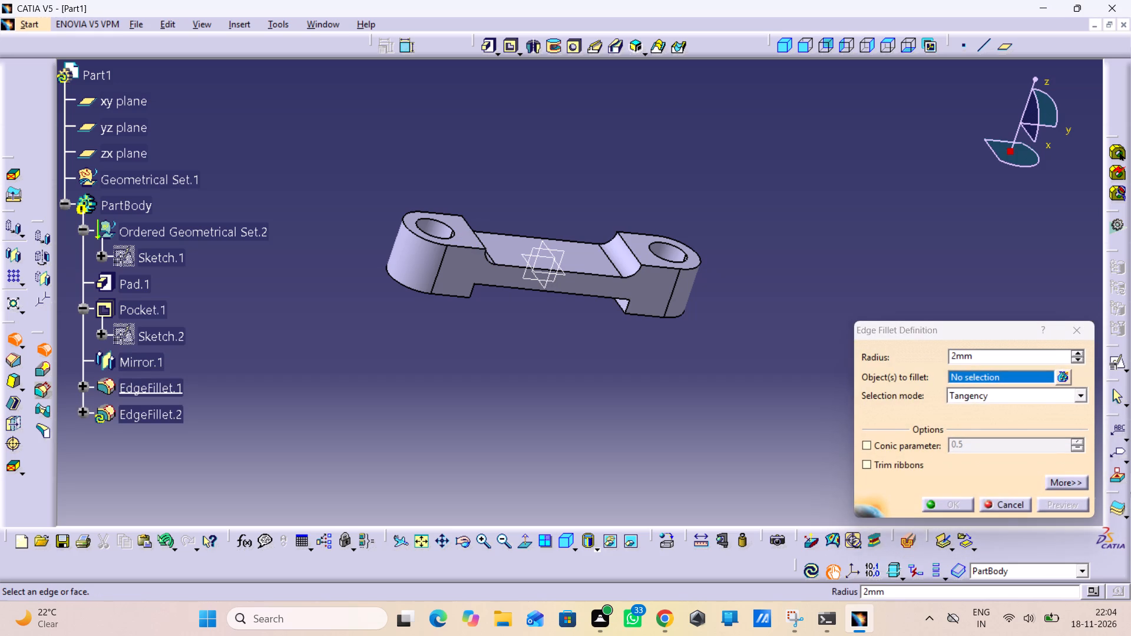
Fillet the two inner bottom edges of the recess on the opposite face with a 2 mm radius and end the command.
middle_click_drag(545, 392, 562, 258)
right_click_drag(545, 392, 562, 258)
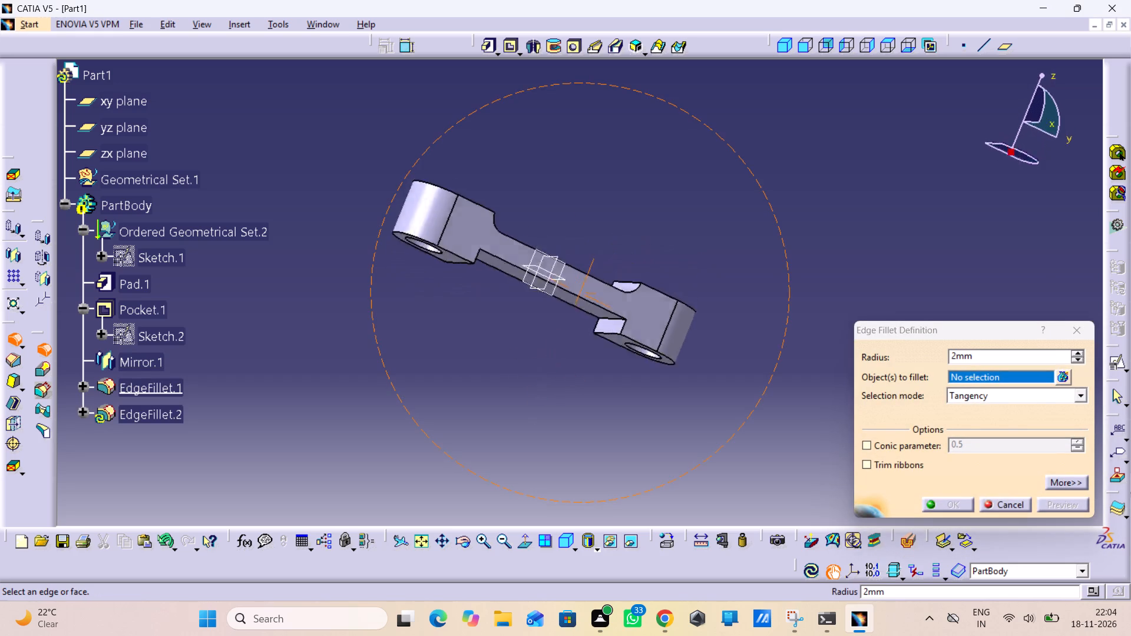
right_click_drag(562, 258, 607, 157)
middle_click_drag(562, 258, 607, 157)
left_click(607, 339)
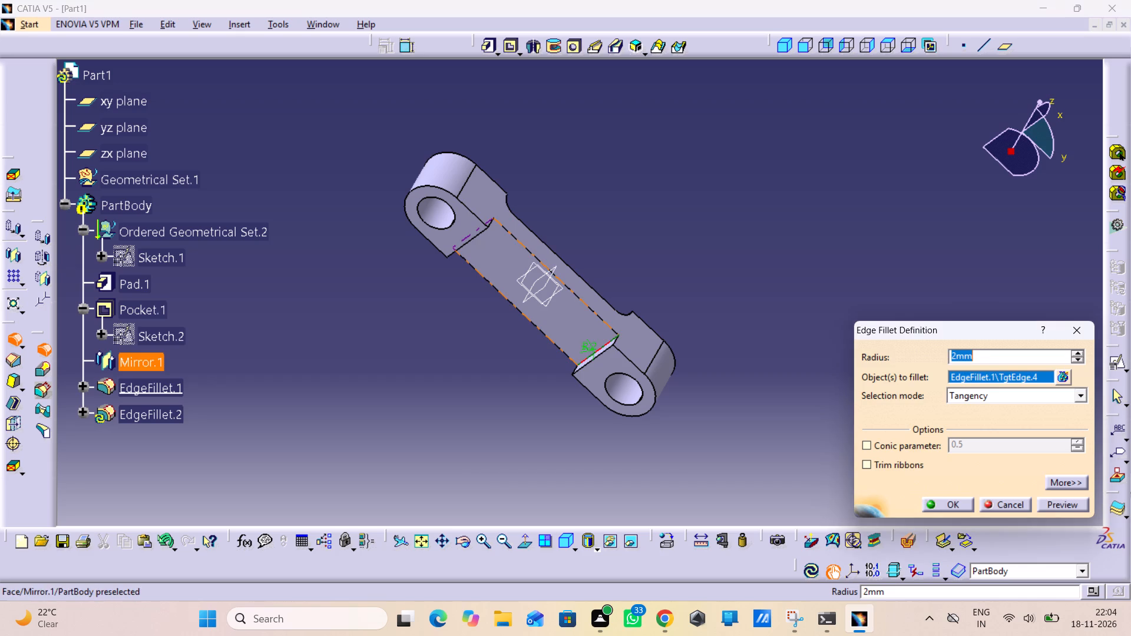
middle_click_drag(568, 328, 546, 198)
right_click_drag(568, 328, 546, 198)
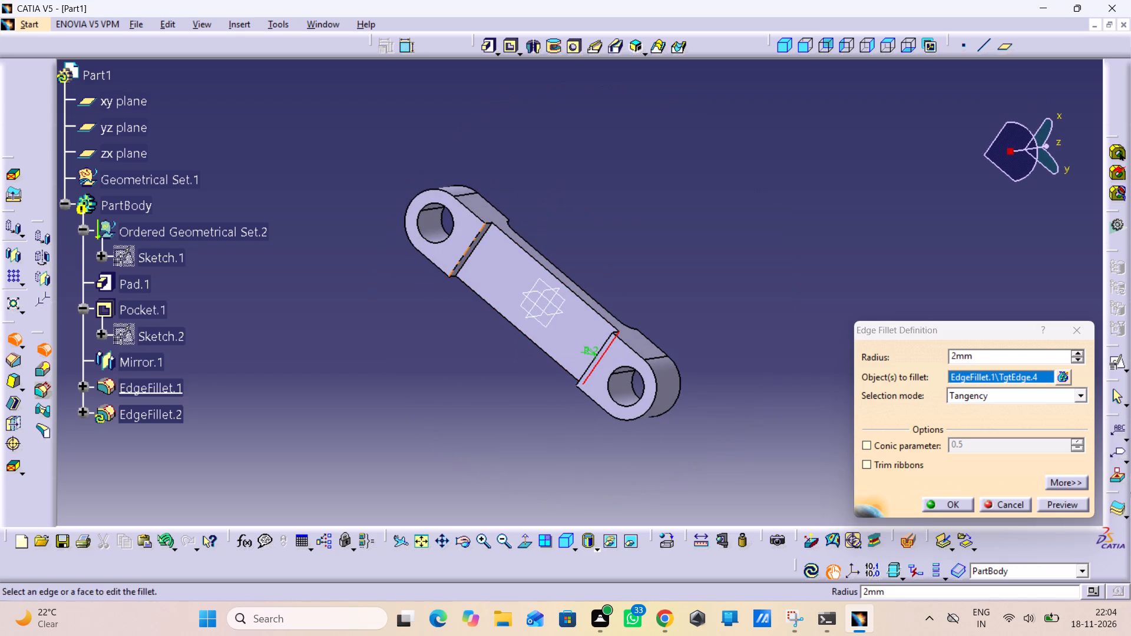
left_click(479, 247)
left_click(943, 507)
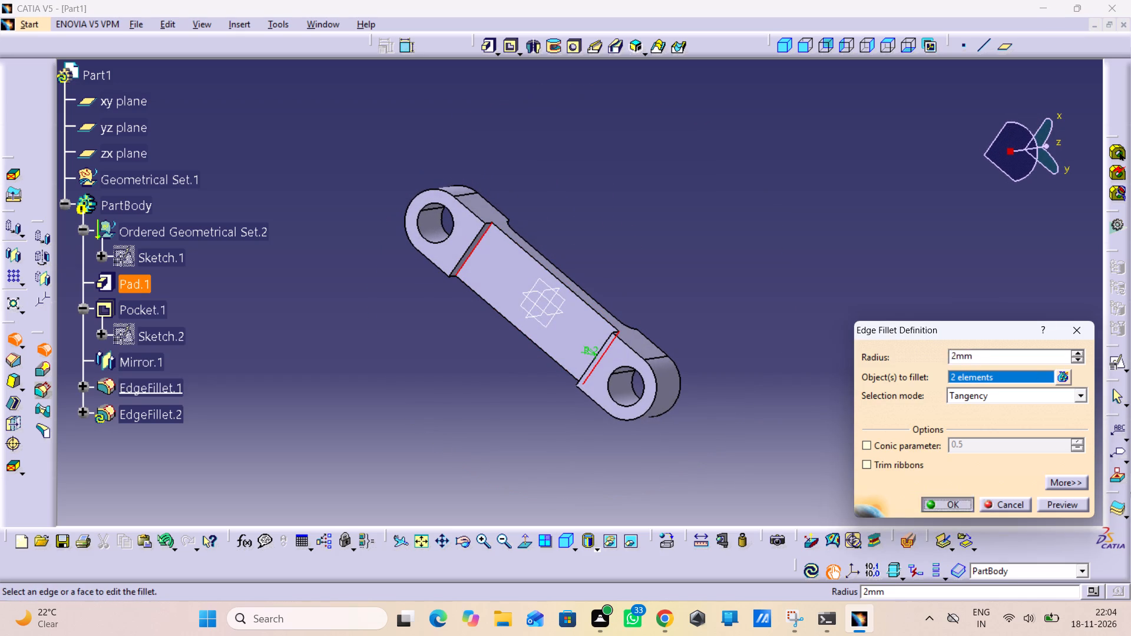
left_click(807, 379)
double_click(1003, 498)
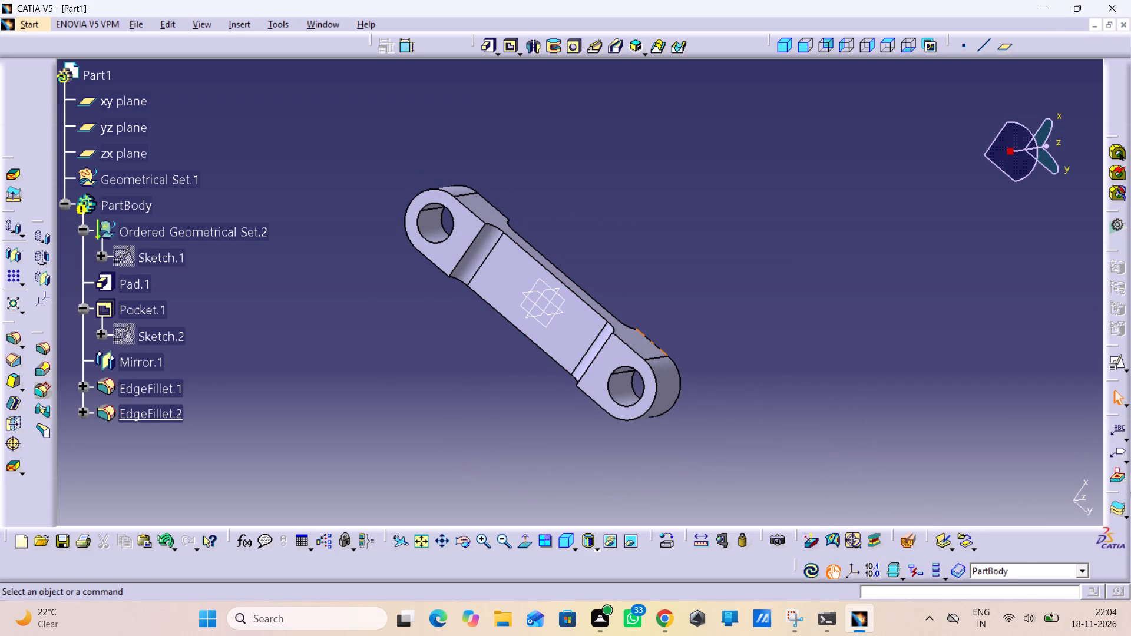
Examine the filleted link from the side and in isometric view.
left_click(565, 542)
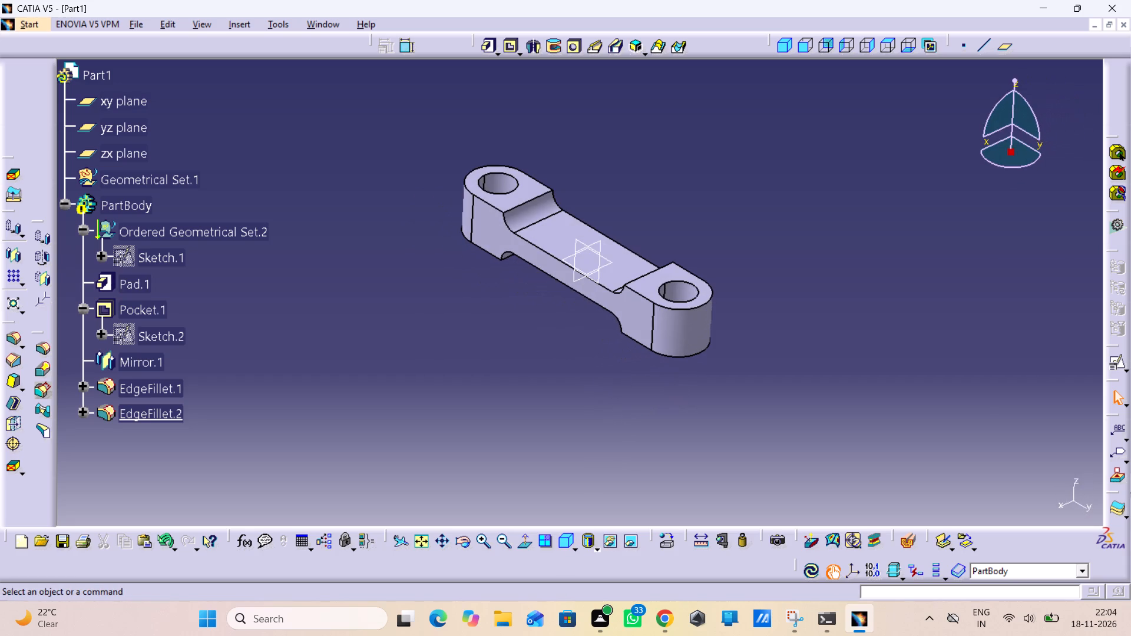
middle_click_drag(494, 334, 642, 279)
right_click_drag(494, 334, 642, 279)
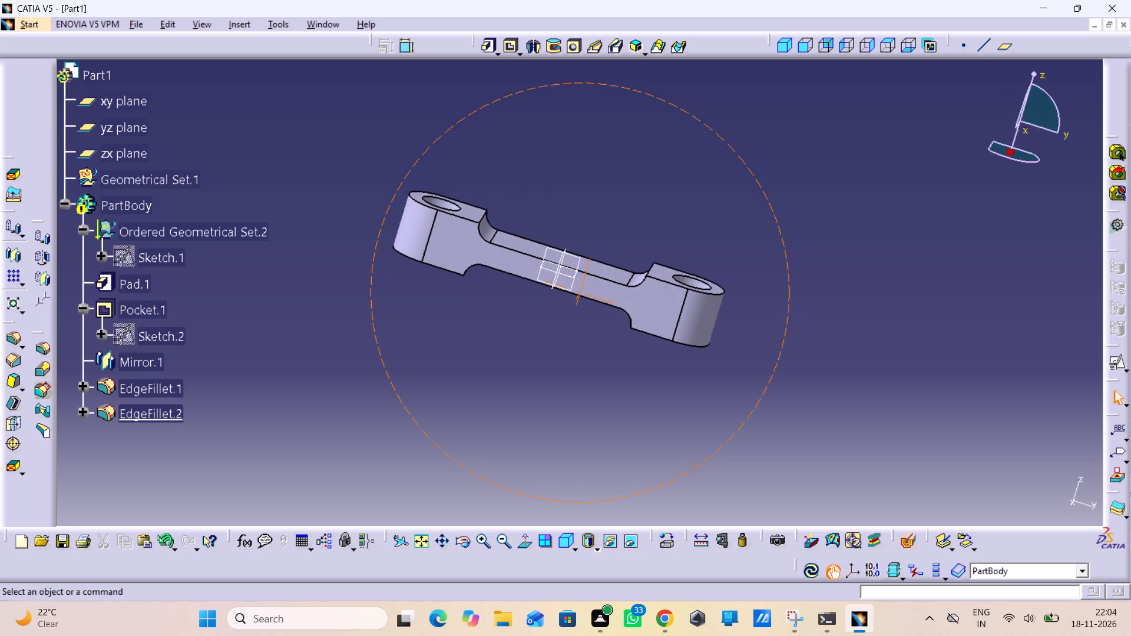
right_click_drag(642, 279, 649, 295)
middle_click_drag(642, 279, 649, 295)
scroll(642, 300, "down", 1)
middle_click_drag(605, 362, 627, 299)
right_click_drag(605, 362, 627, 299)
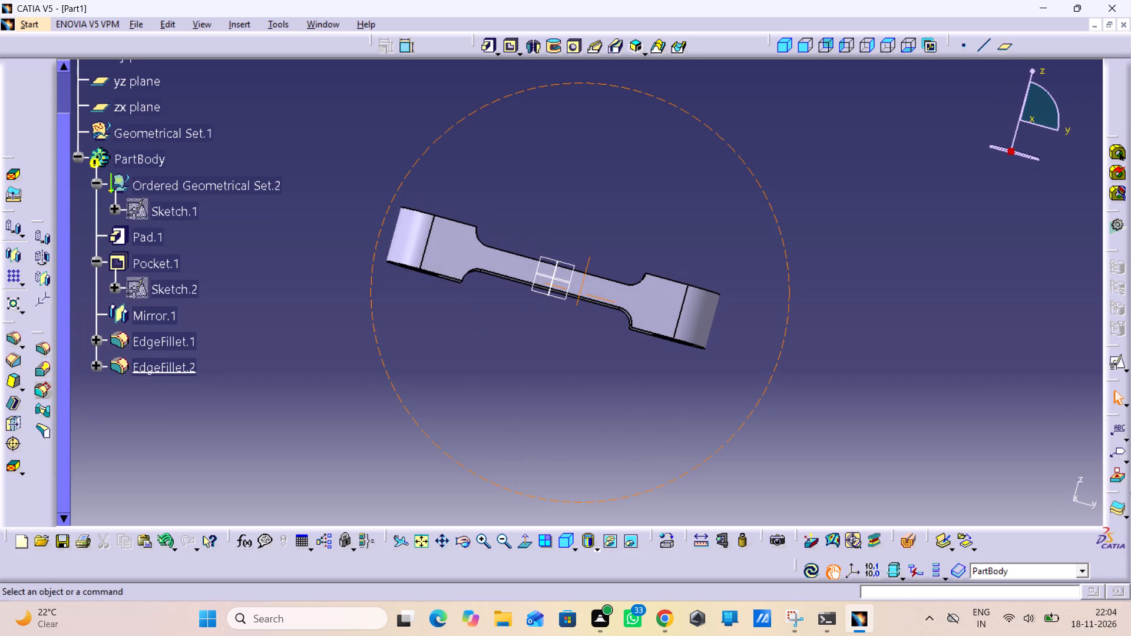
right_click_drag(627, 299, 627, 299)
middle_click_drag(627, 299, 627, 299)
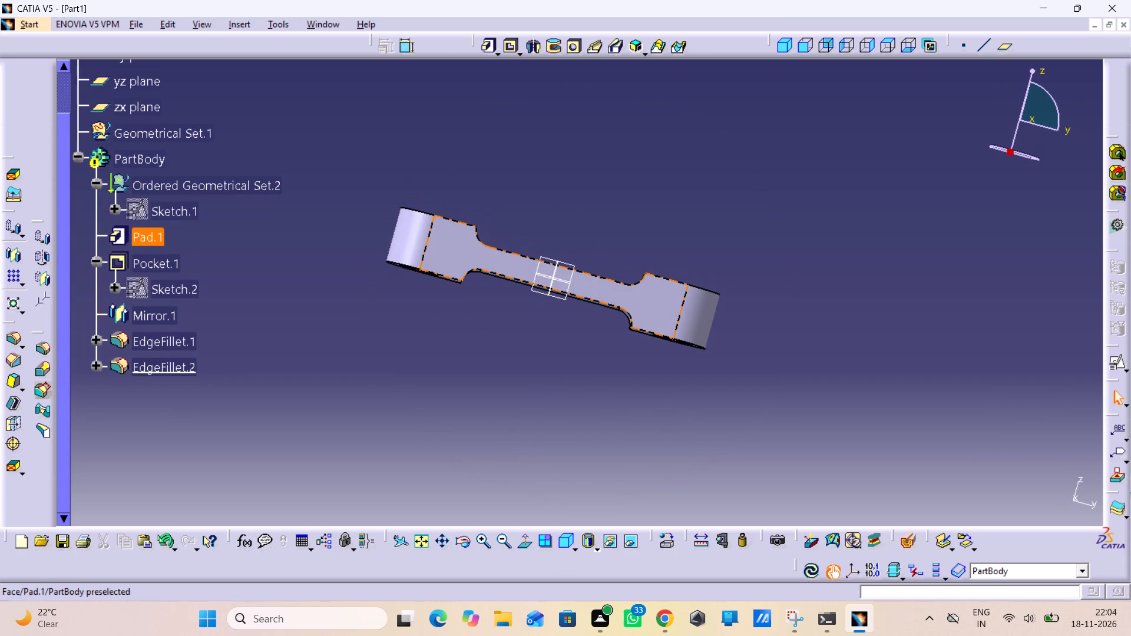
left_click(565, 539)
middle_click_drag(683, 428, 705, 491)
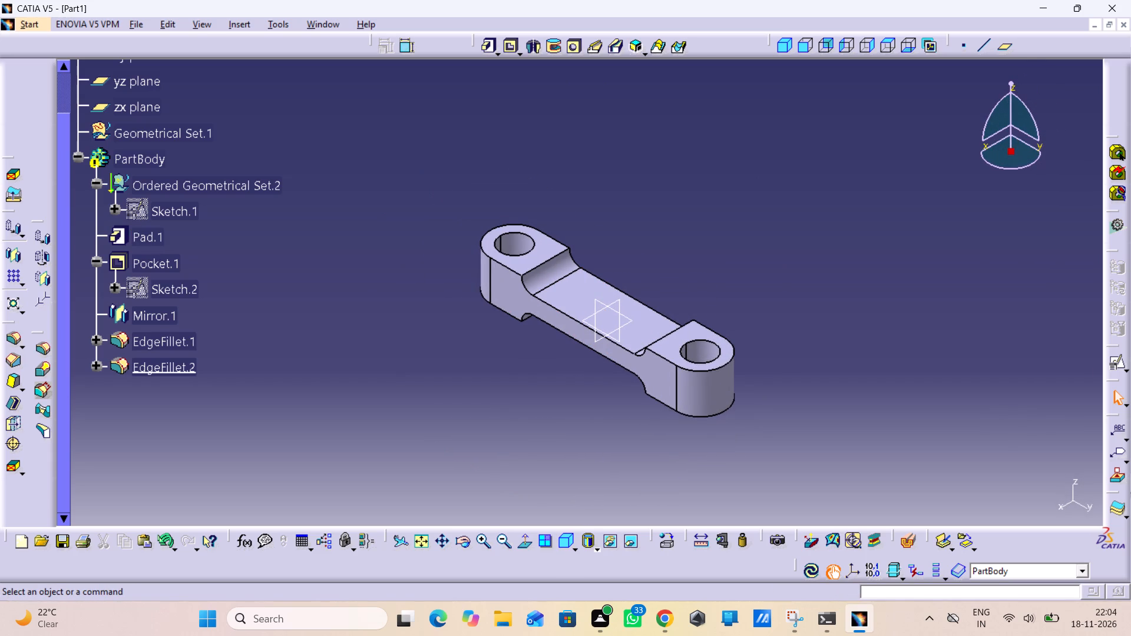
Save the part as rod in the piston folder.
key("ctrl+s")
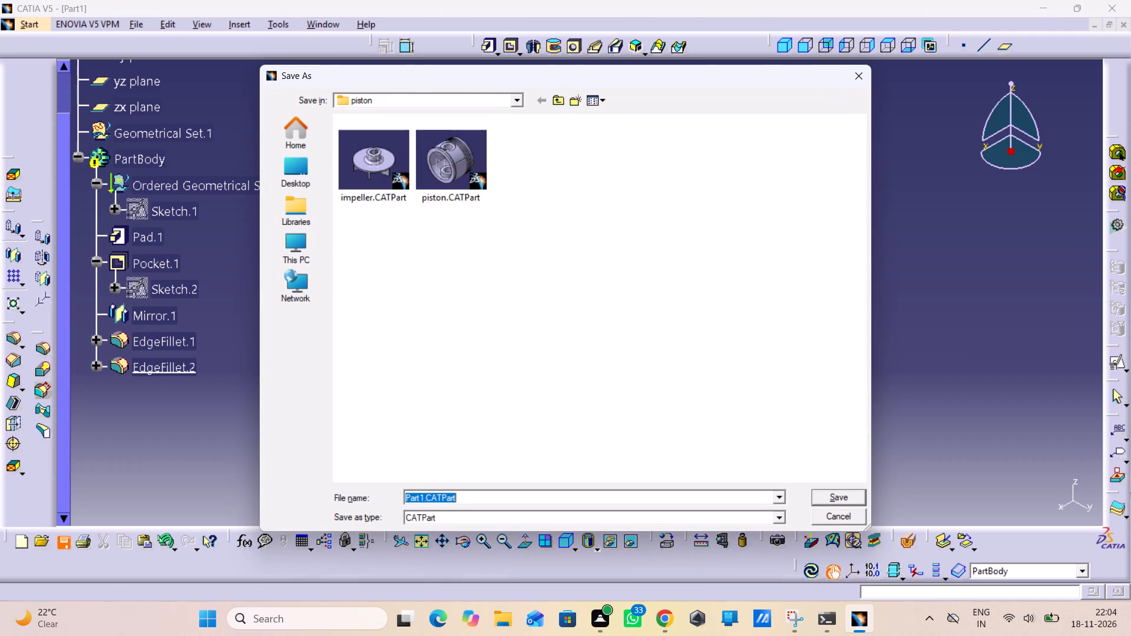
type("rp")
key("BackSpace")
type("of")
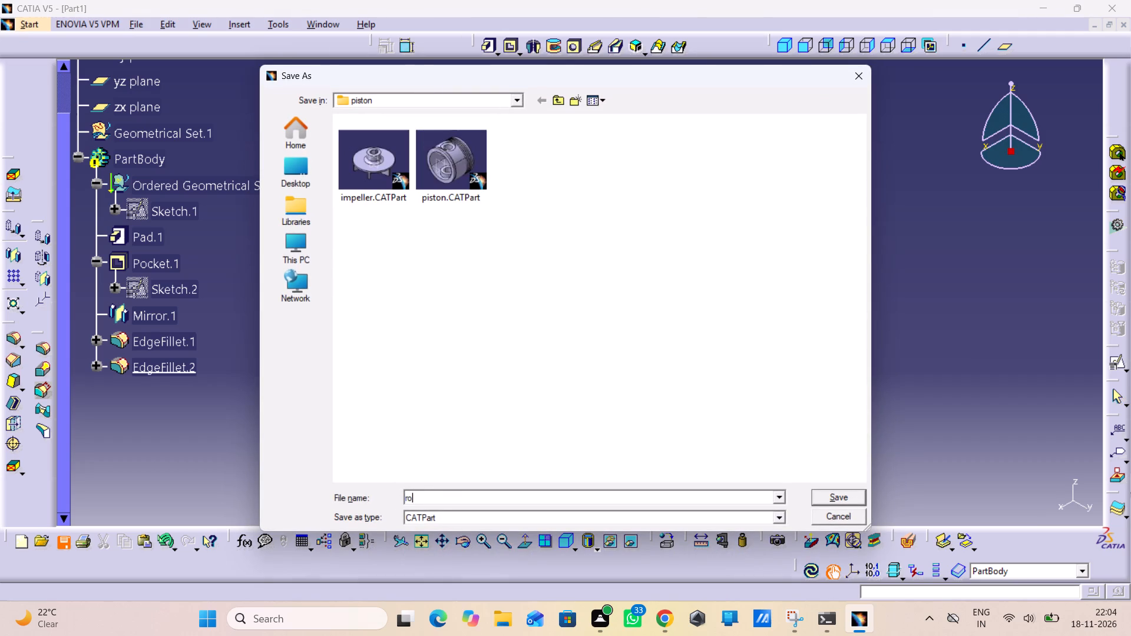
key("BackSpace")
key("d")
key("Return")
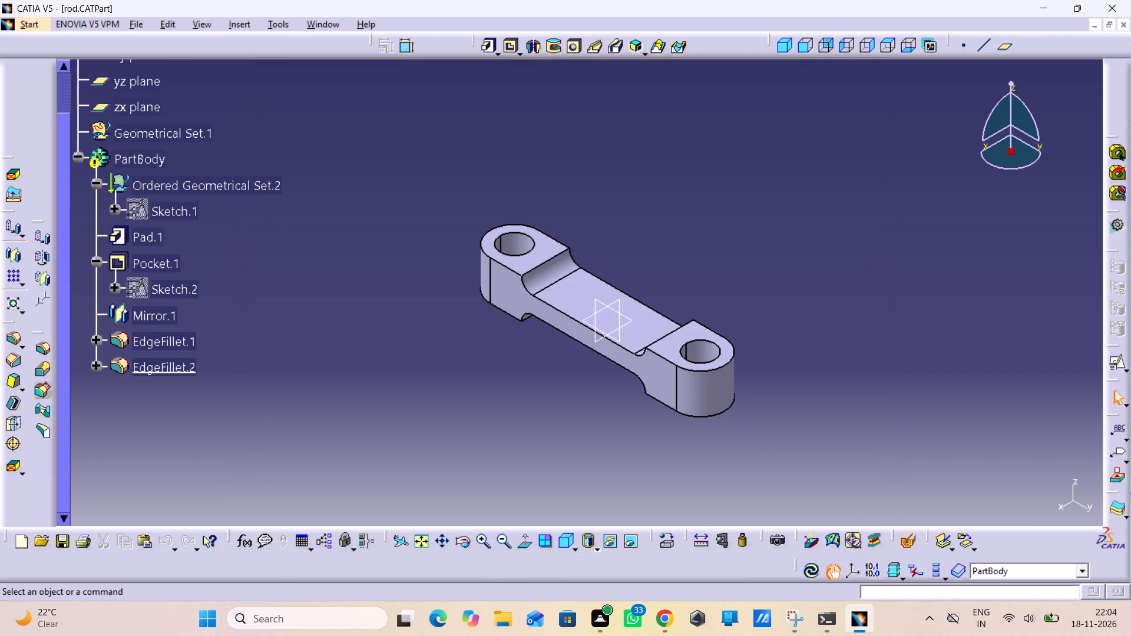
Print the whole document with Microsoft Print to PDF, fitted in page, and name the PDF rod.
key("ctrl+p")
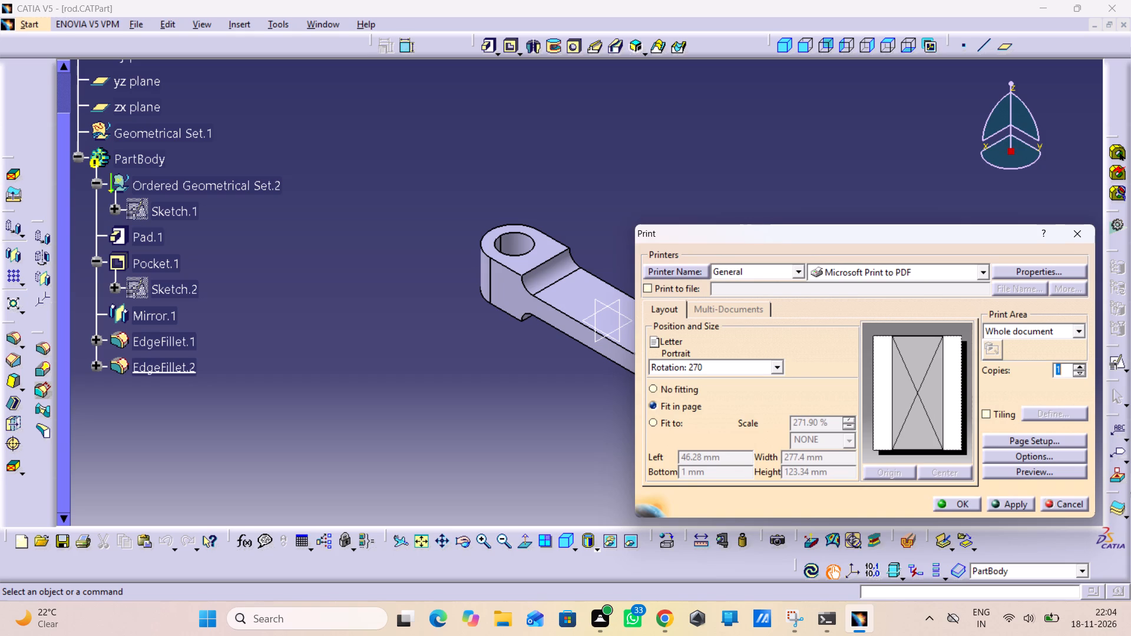
left_click(949, 498)
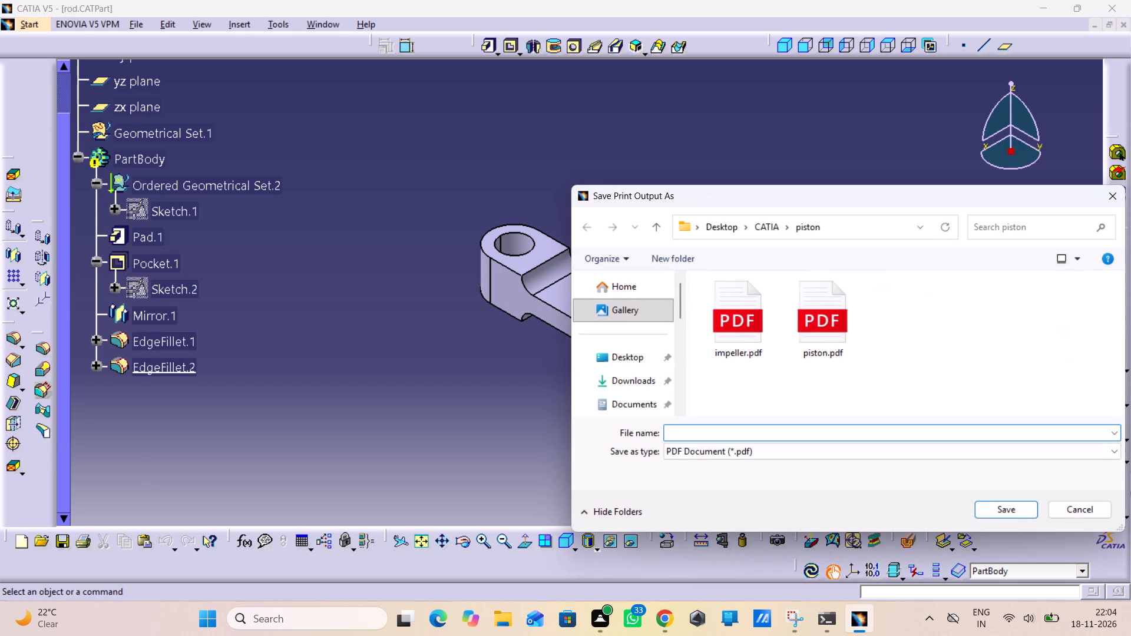
type("rod")
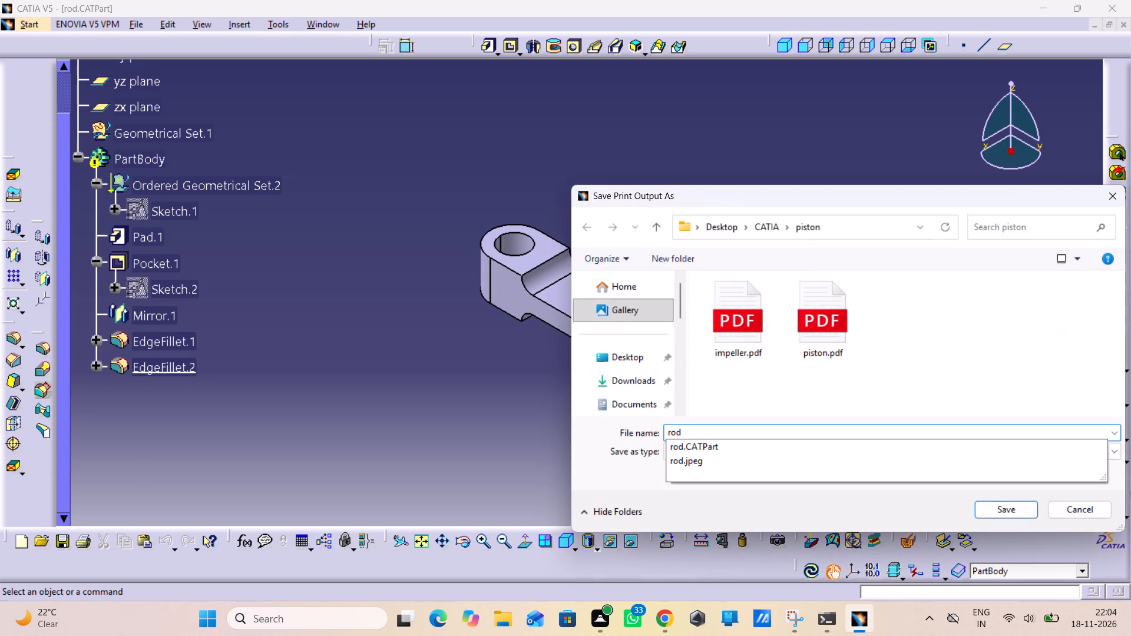
key("Return")
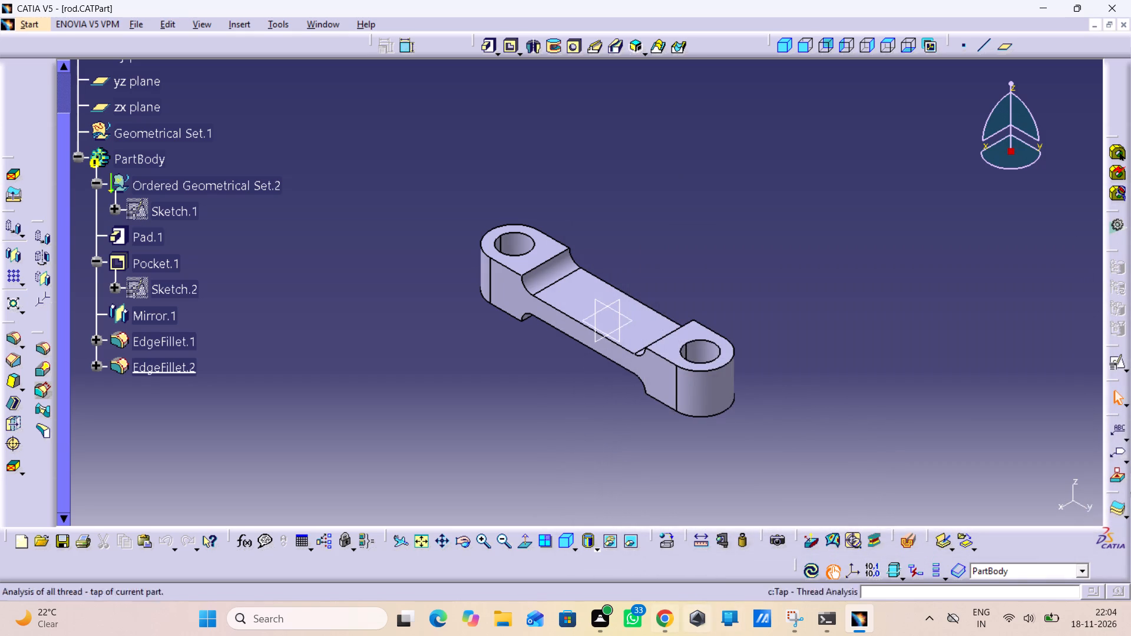
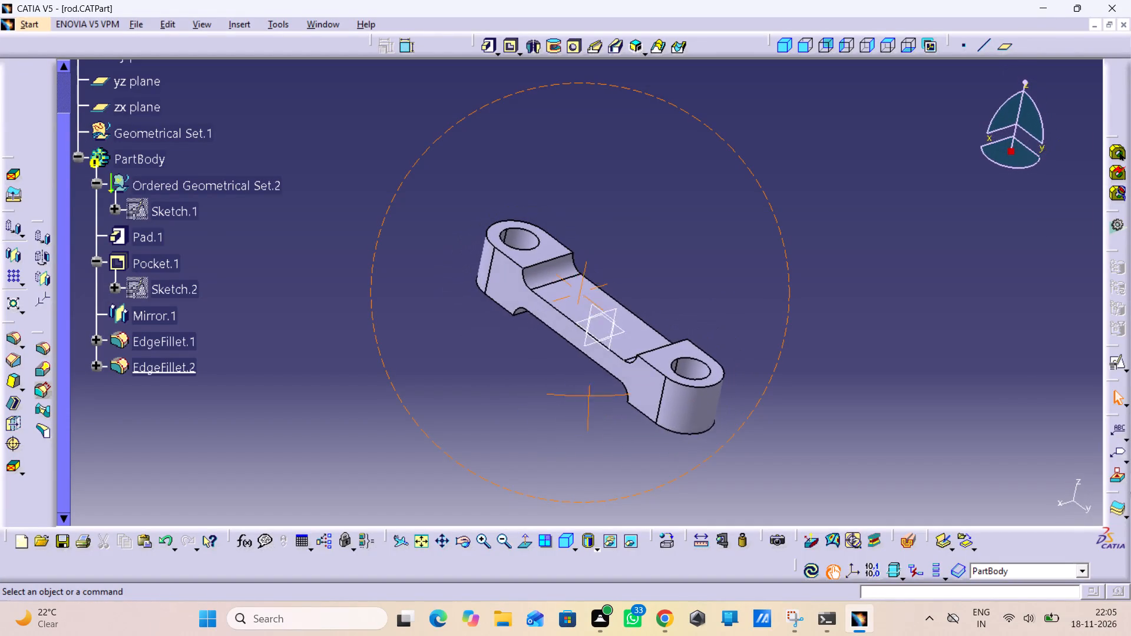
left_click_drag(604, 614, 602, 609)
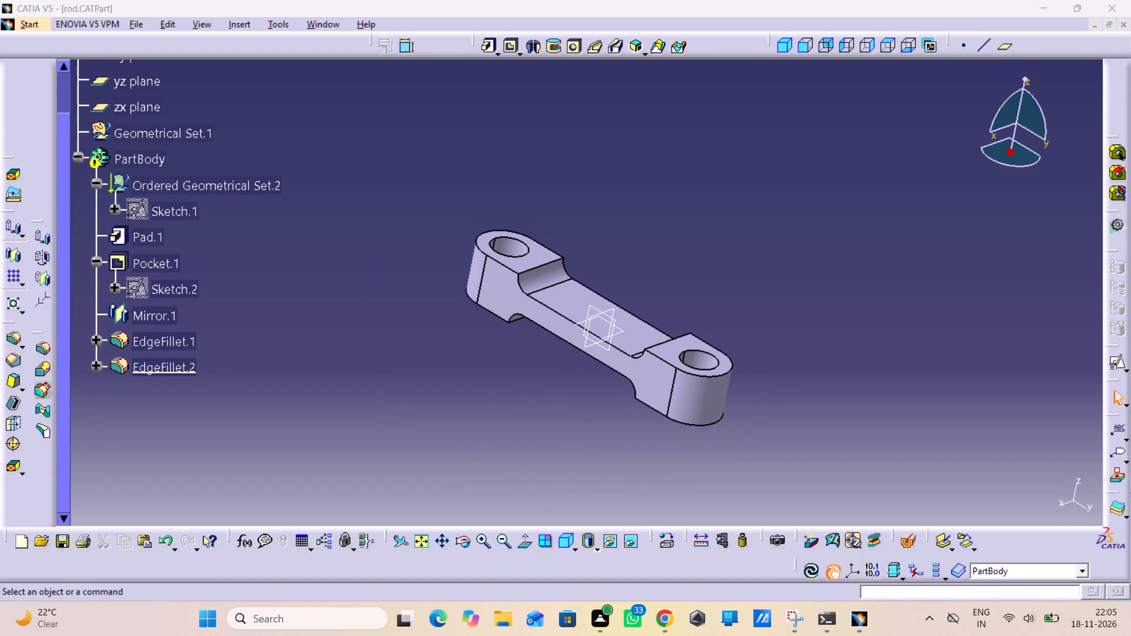